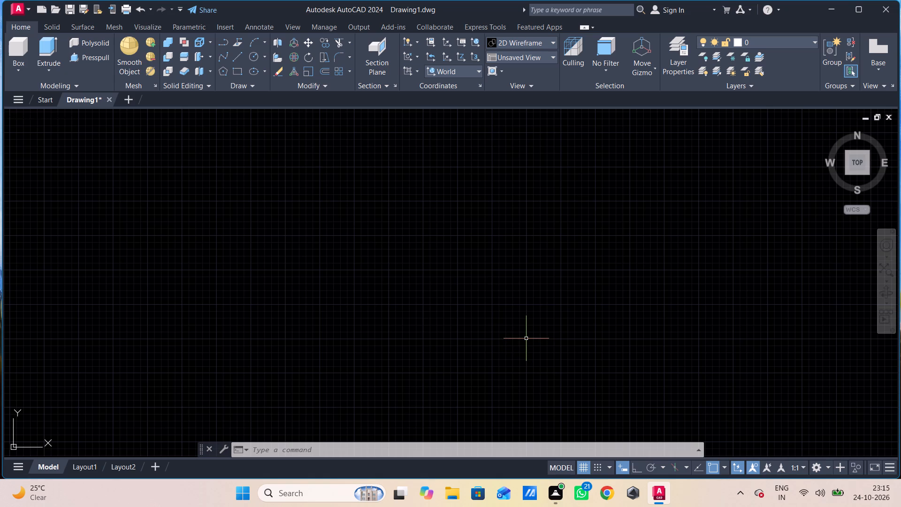
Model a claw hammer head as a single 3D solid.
Switch the model view to Front.
scroll(550, 371, up, 1)
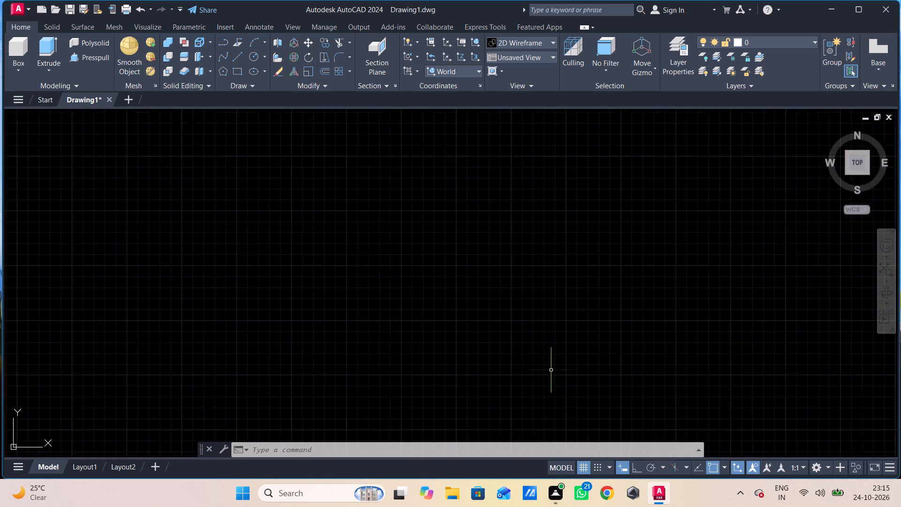
scroll(552, 372, up, 1)
scroll(554, 374, down, 2)
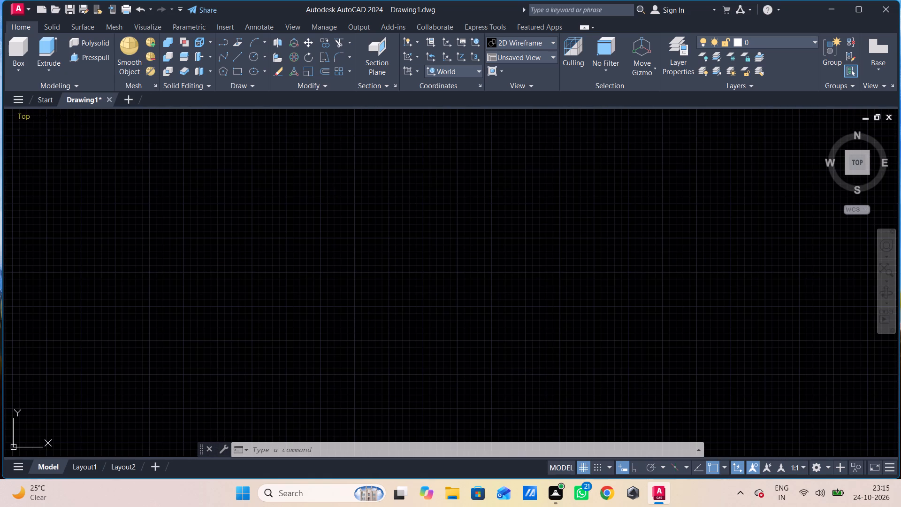
click(25, 116)
click(69, 195)
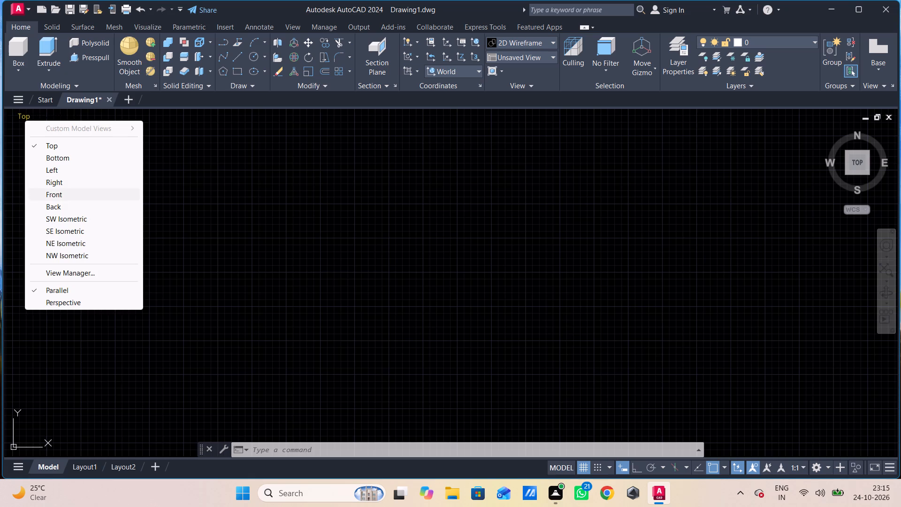
Draw a closed rectangle 150 wide and 60 high from four lines, with Ortho turned on.
middle_drag(486, 261, 230, 351)
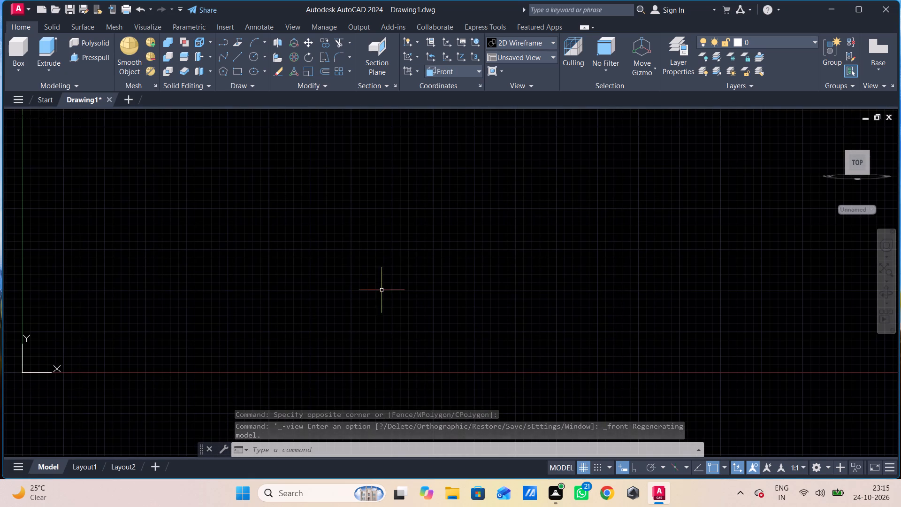
scroll(396, 275, up, 1)
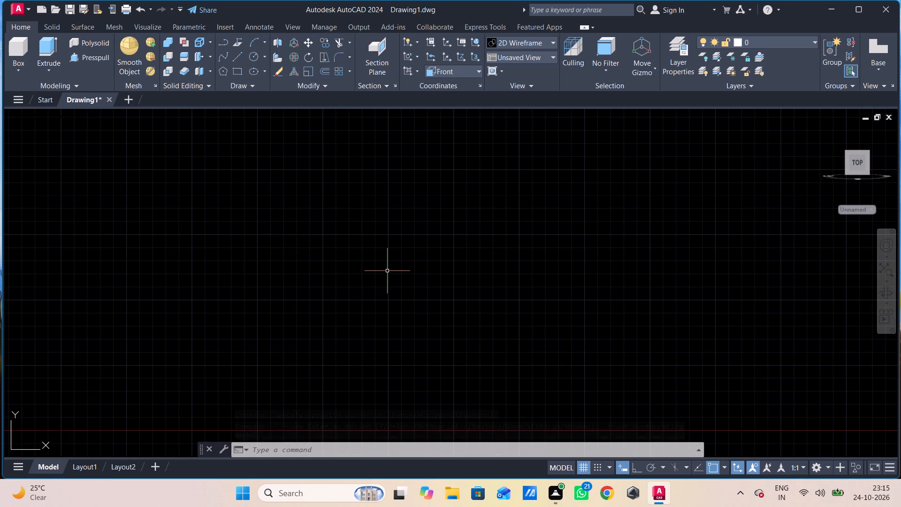
key(l)
key(Return)
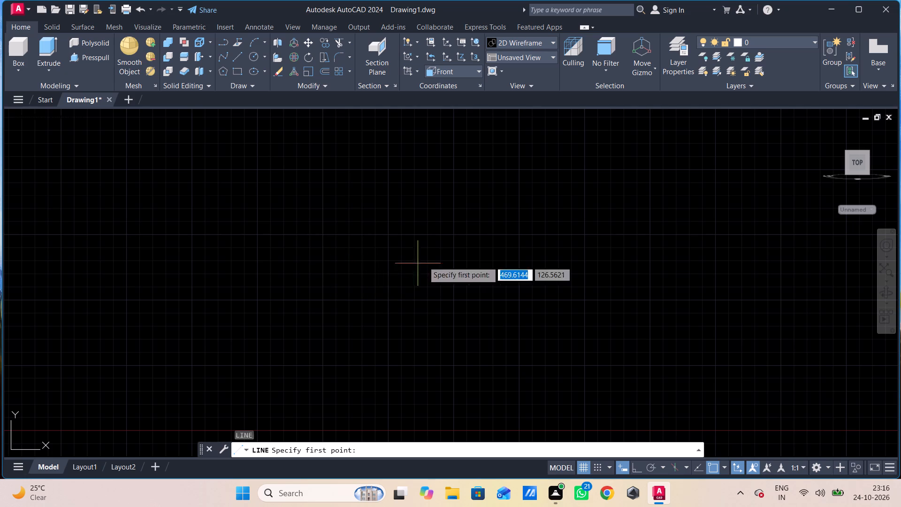
click(535, 213)
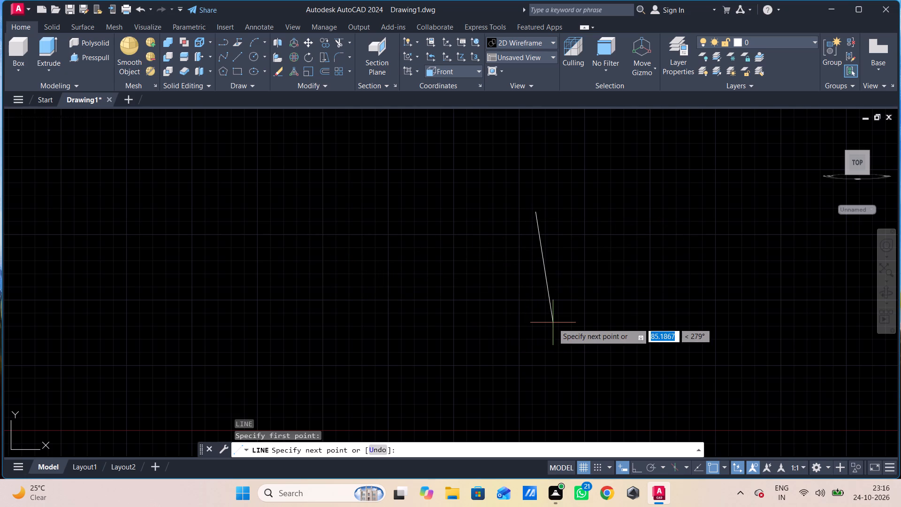
key(F8)
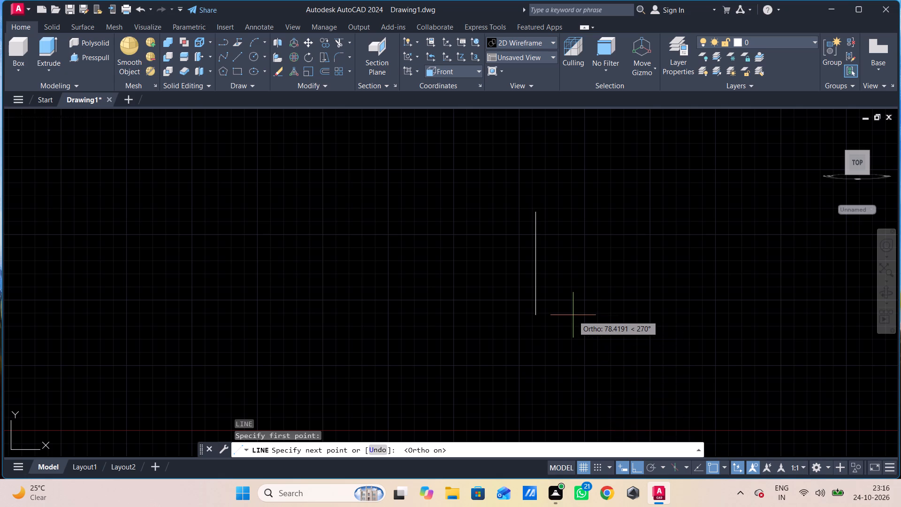
key(6)
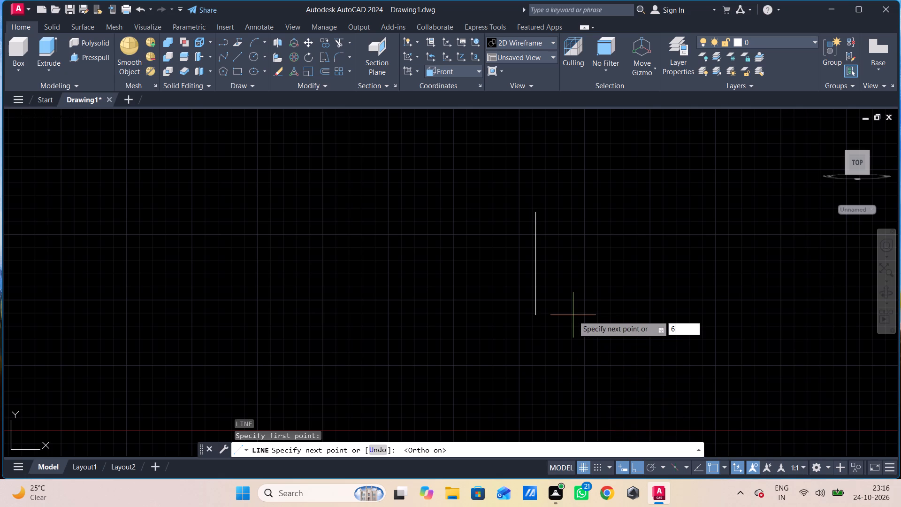
key(0)
key(Return)
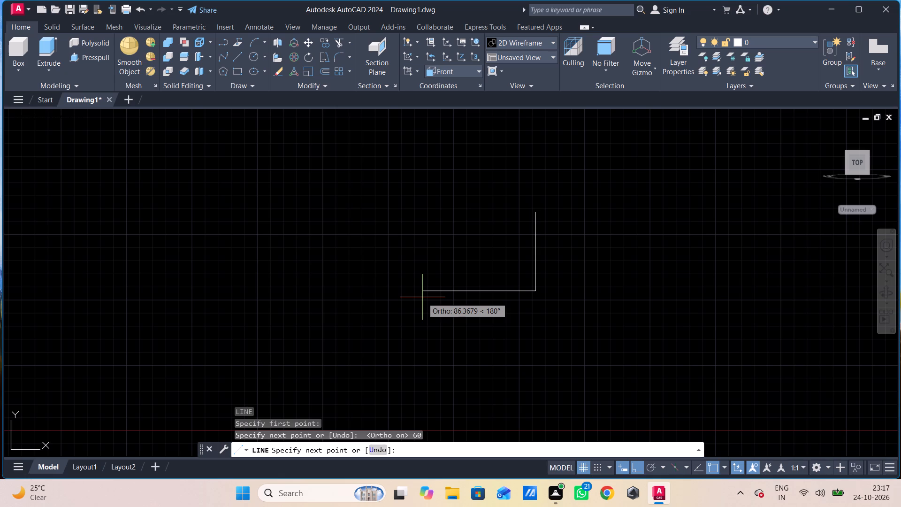
text(150)
key(Return)
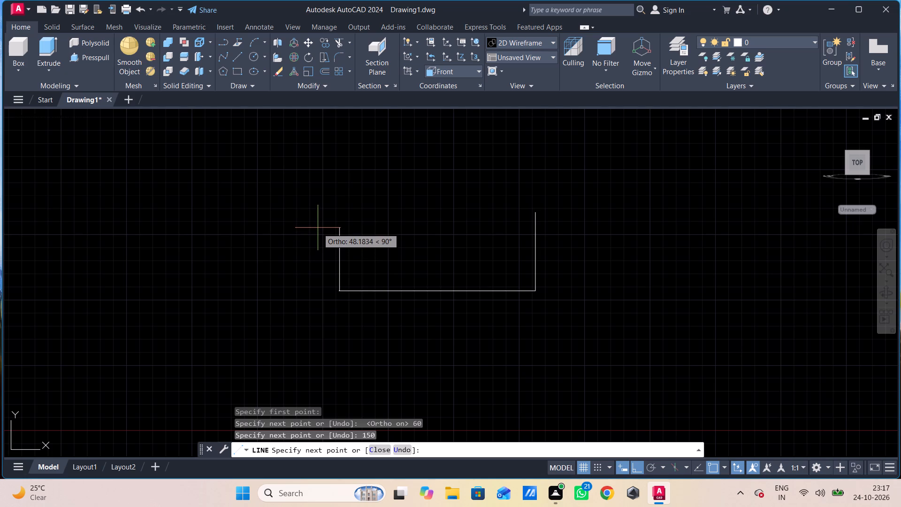
text(60)
key(Return)
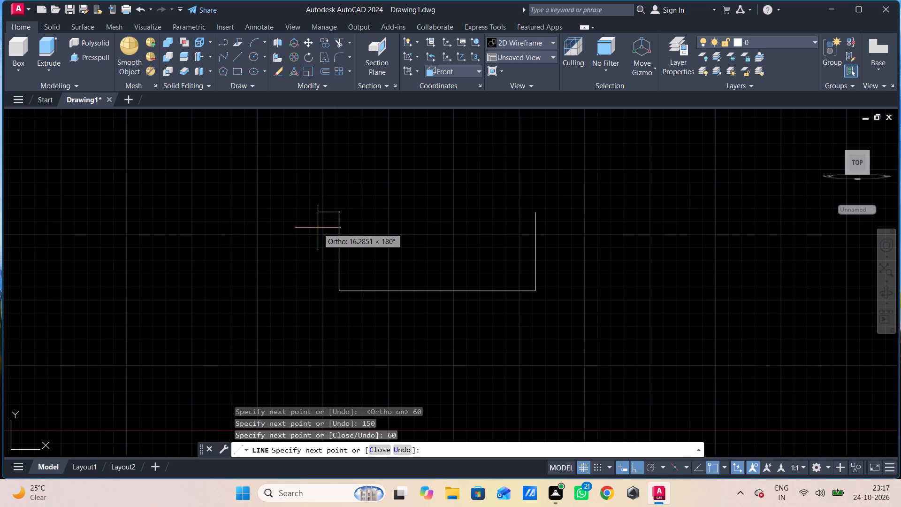
click(534, 215)
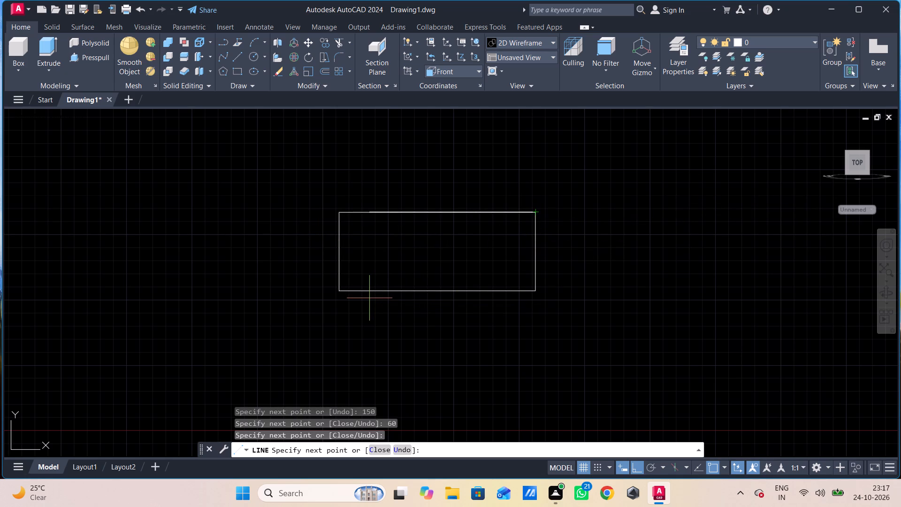
key(Escape)
Draw a horizontal line 80 long from the midpoint of the rectangle's left side into the rectangle.
key(l)
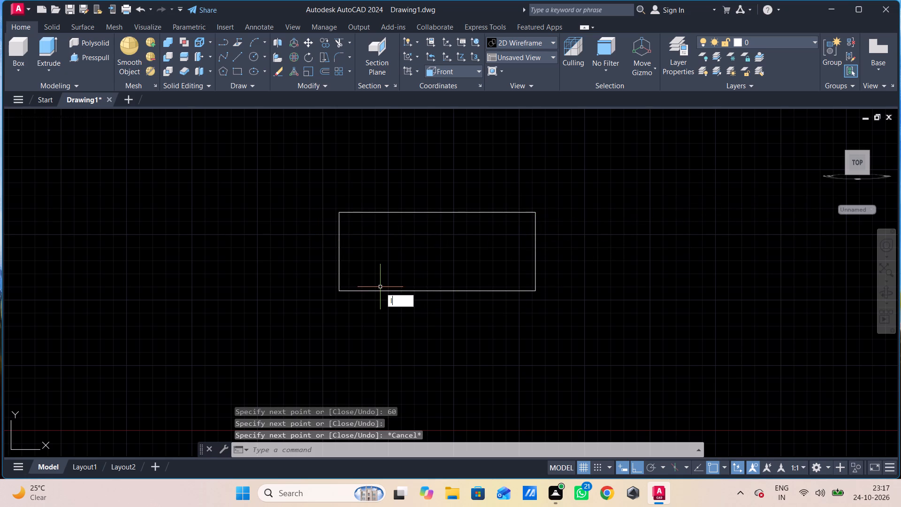
key(space)
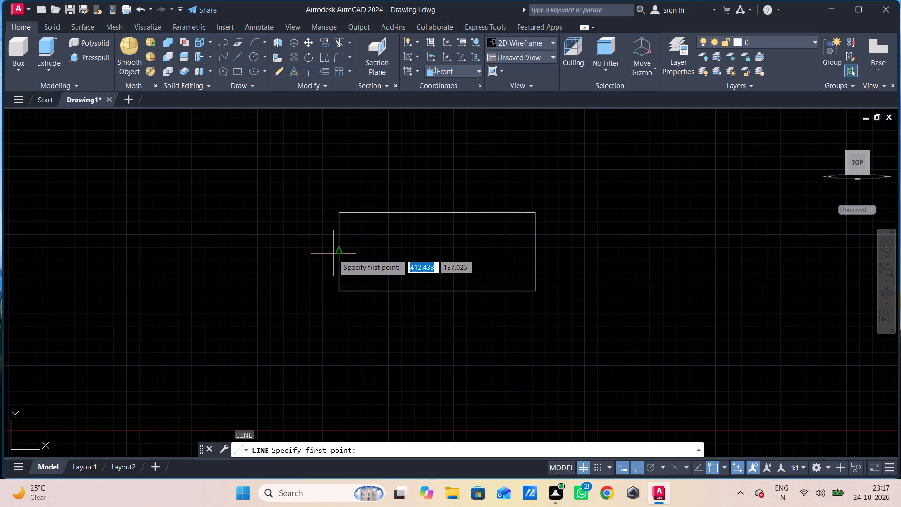
click(336, 250)
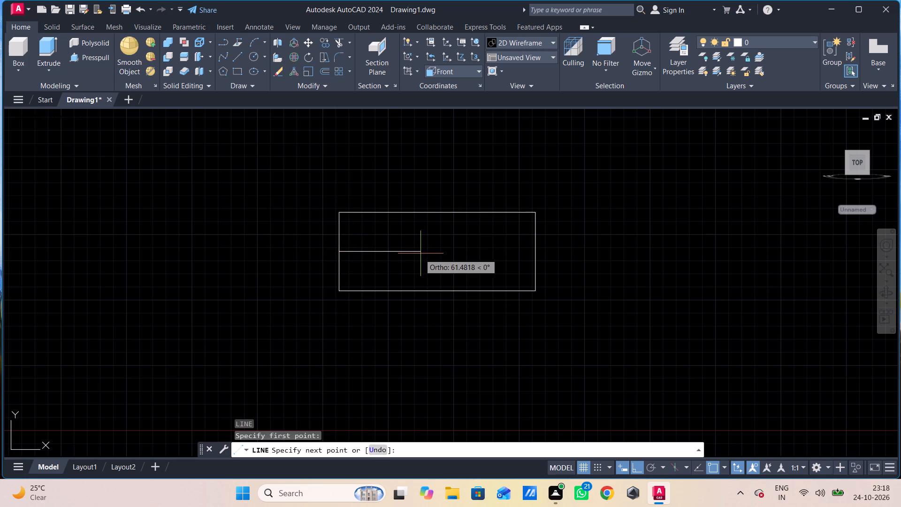
text(80)
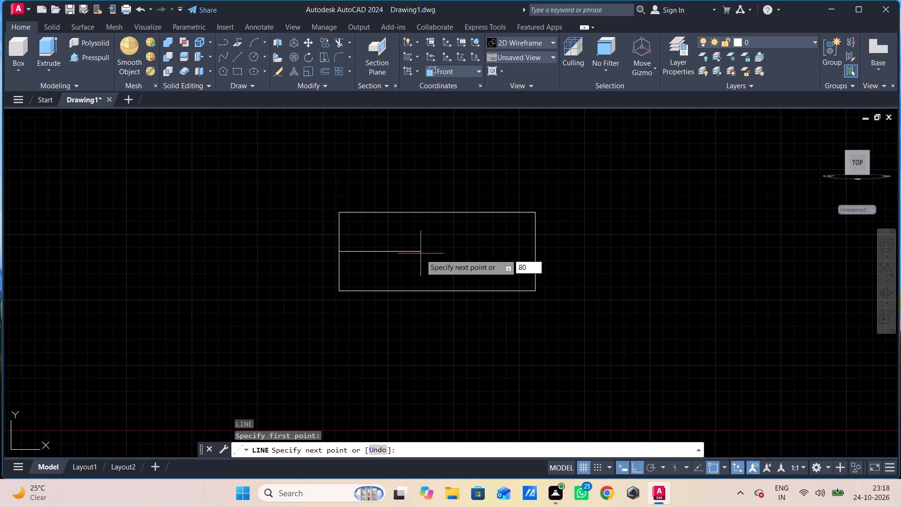
key(Return)
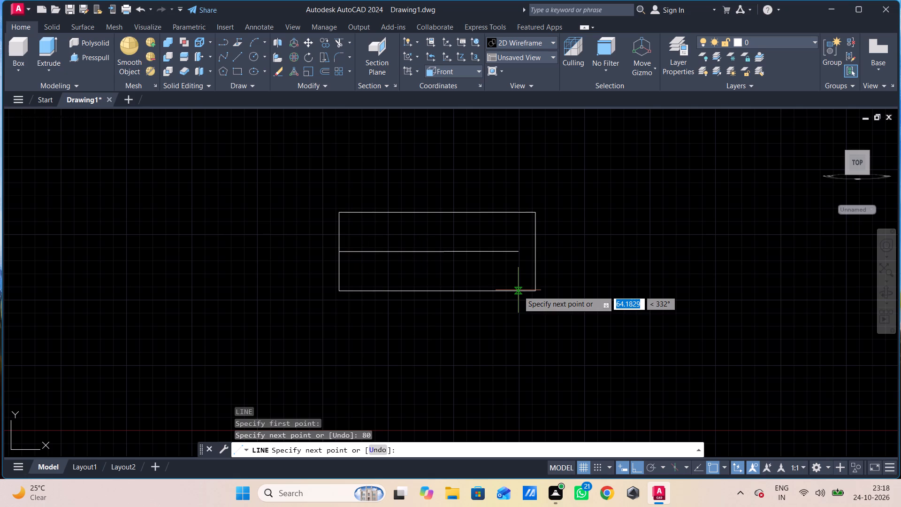
key(Escape)
Draw a line 80 long at 175° from the inner end of the horizontal centre line, undoing and re-entering the segment once.
key(l)
key(Return)
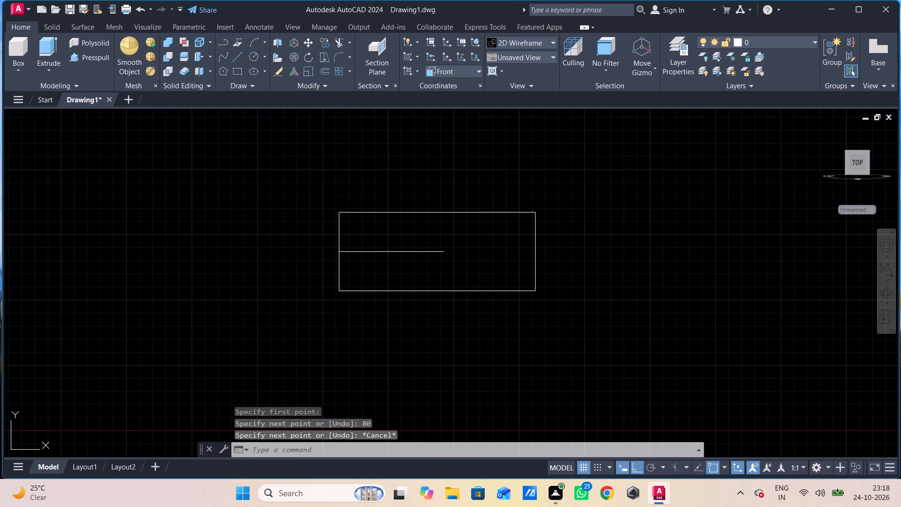
click(445, 252)
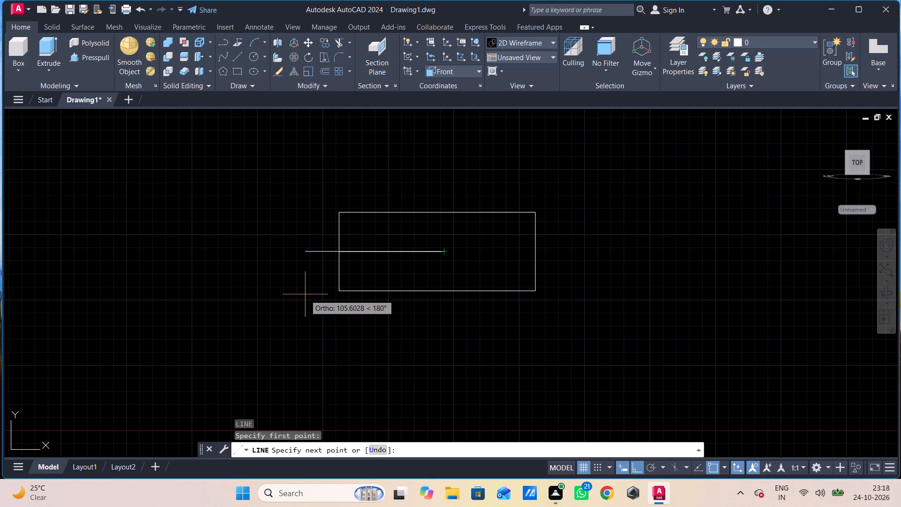
key(shift+at)
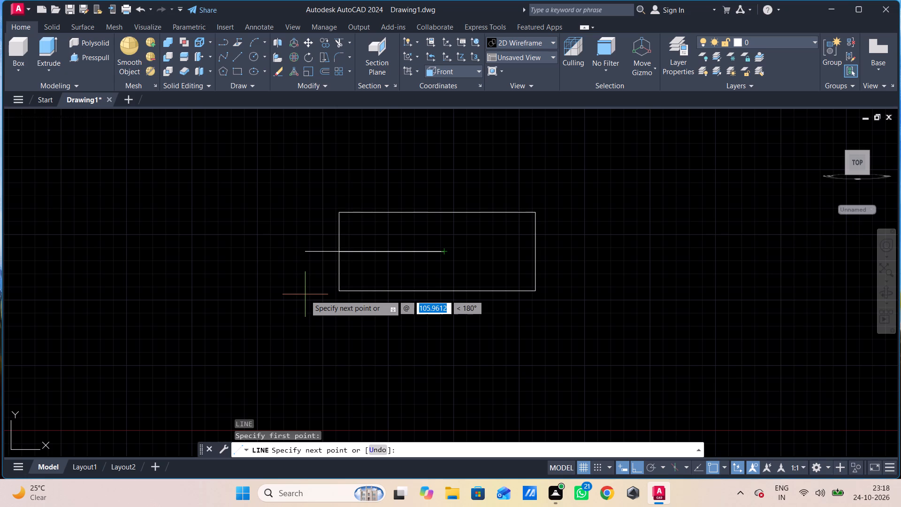
text(80)
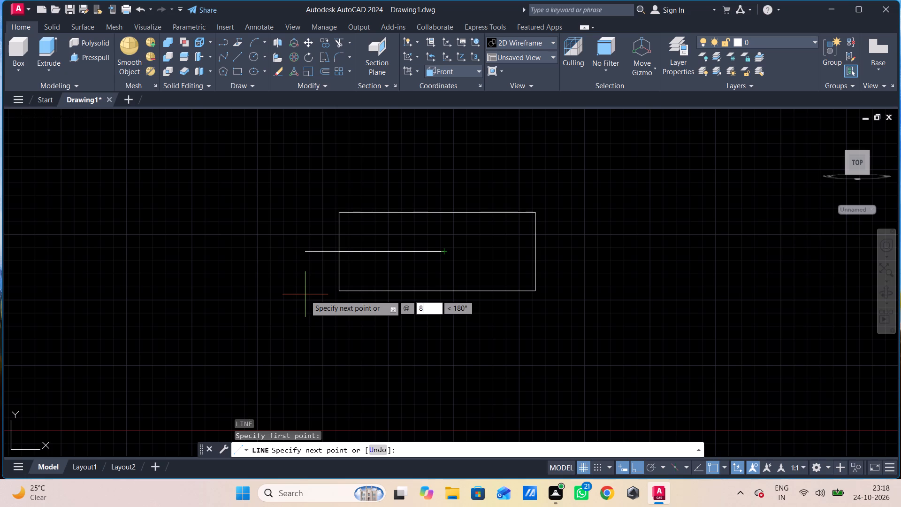
key(shift+less)
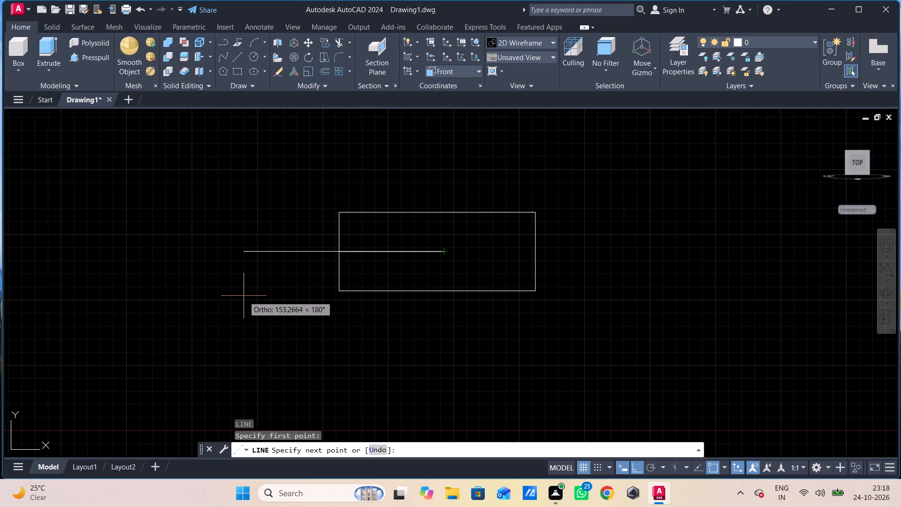
key(shift+at)
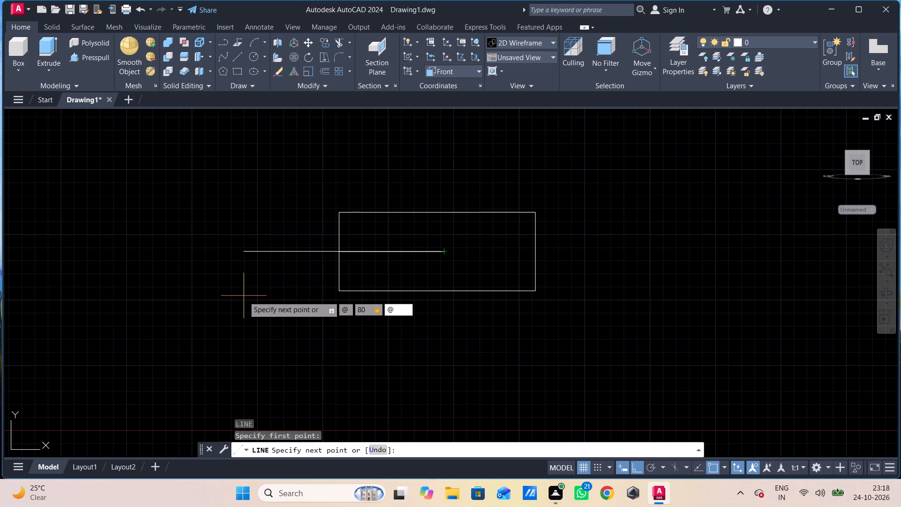
text(80)
key(shift+less)
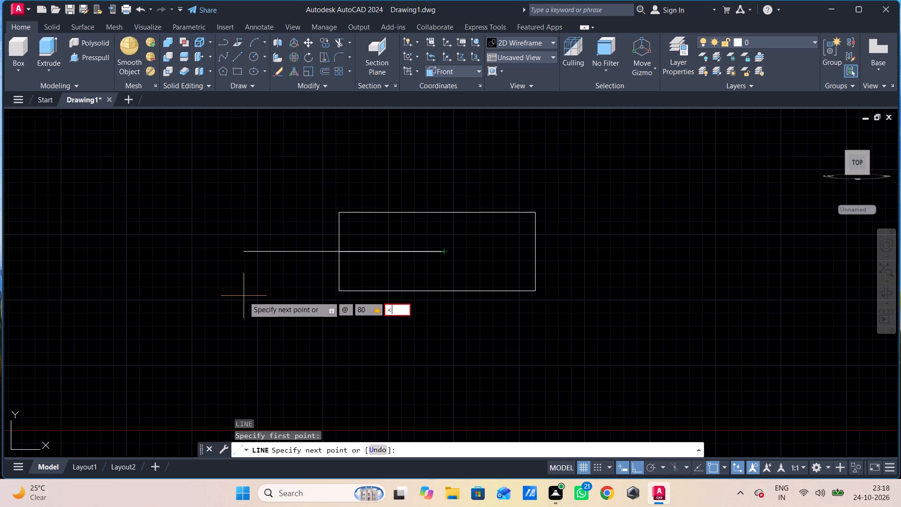
text(175)
key(Return)
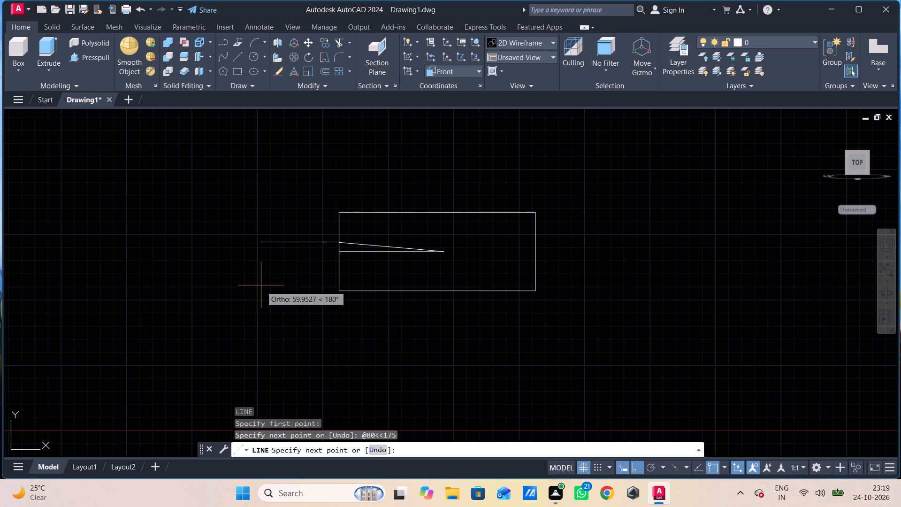
key(ctrl+z)
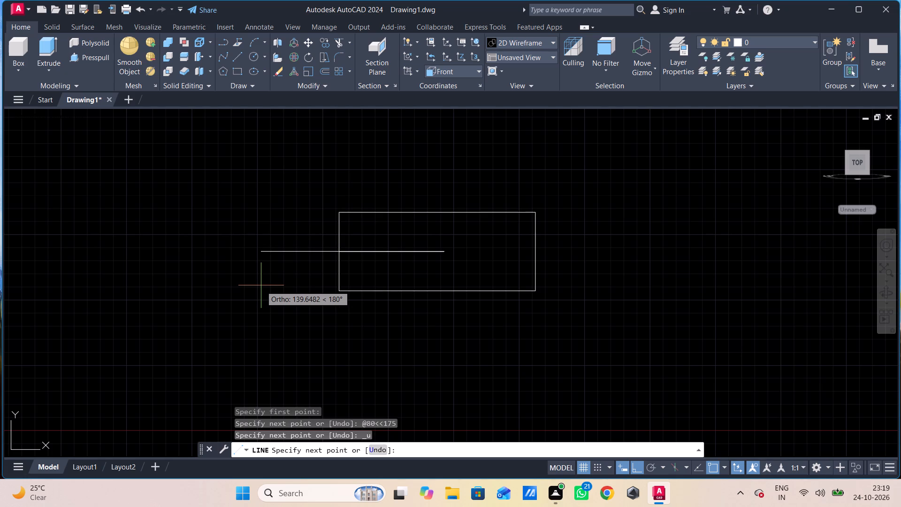
key(shift+at)
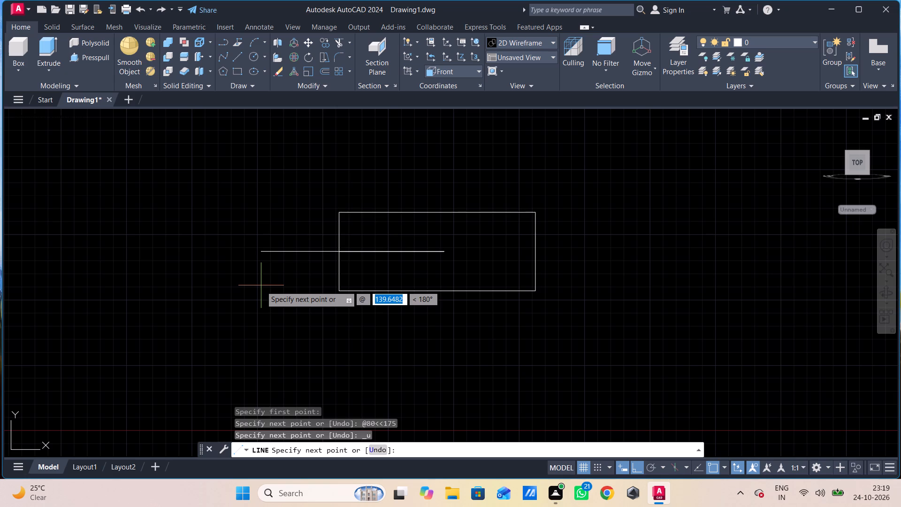
text(80)
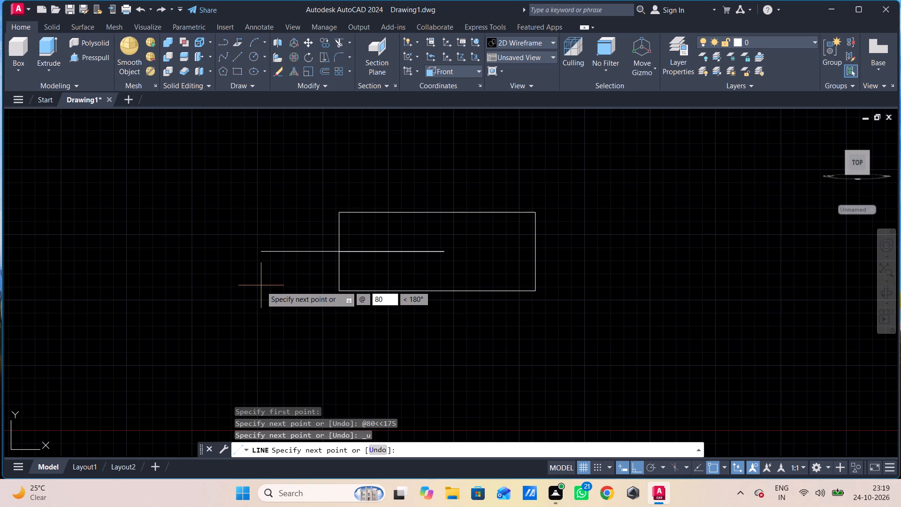
key(shift+less)
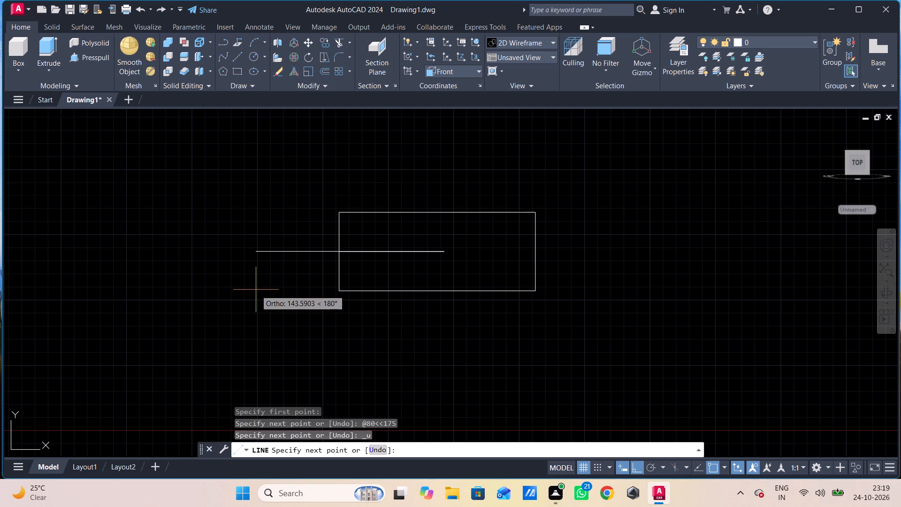
key(1)
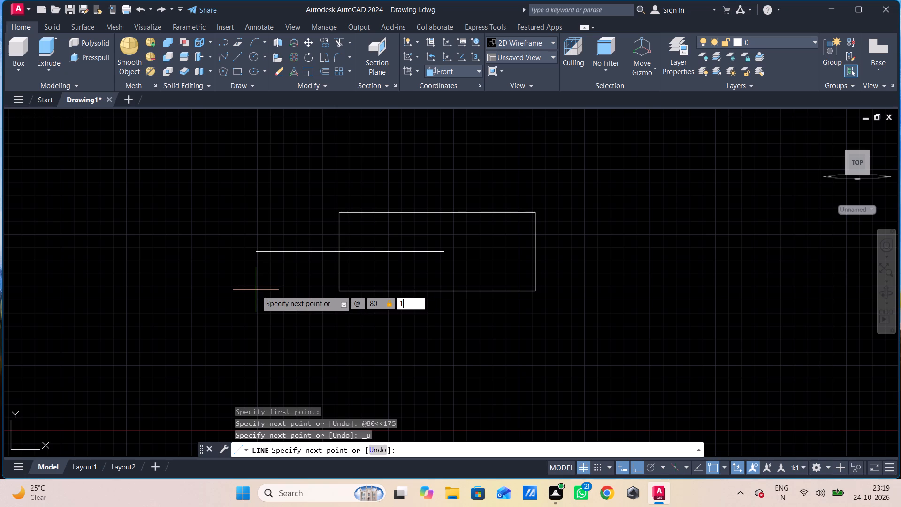
key(7)
key(5)
key(Return)
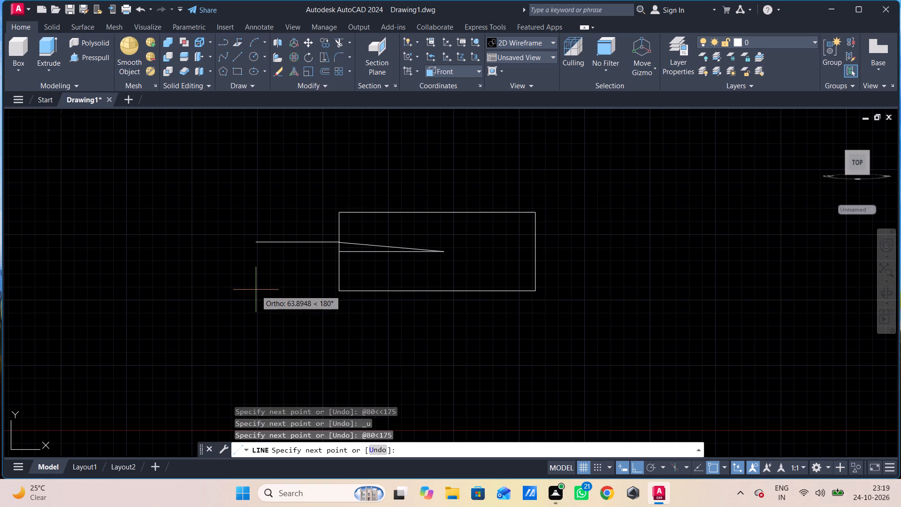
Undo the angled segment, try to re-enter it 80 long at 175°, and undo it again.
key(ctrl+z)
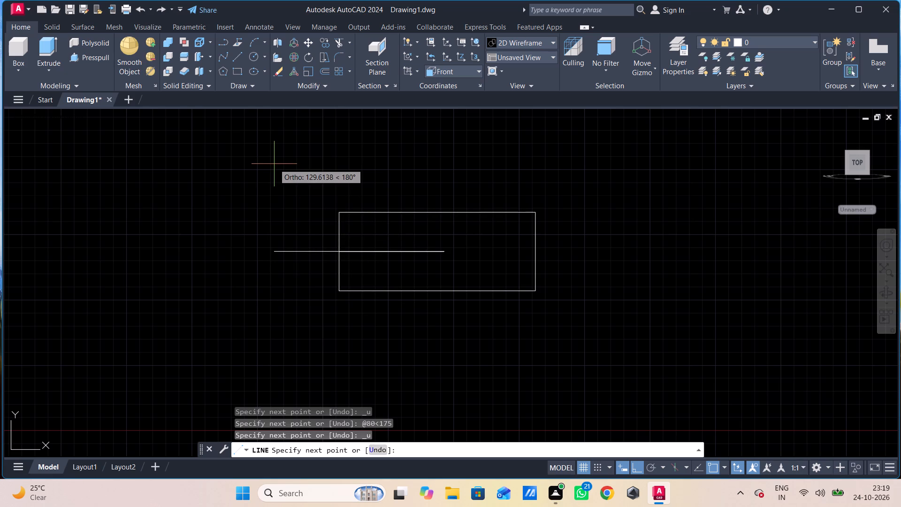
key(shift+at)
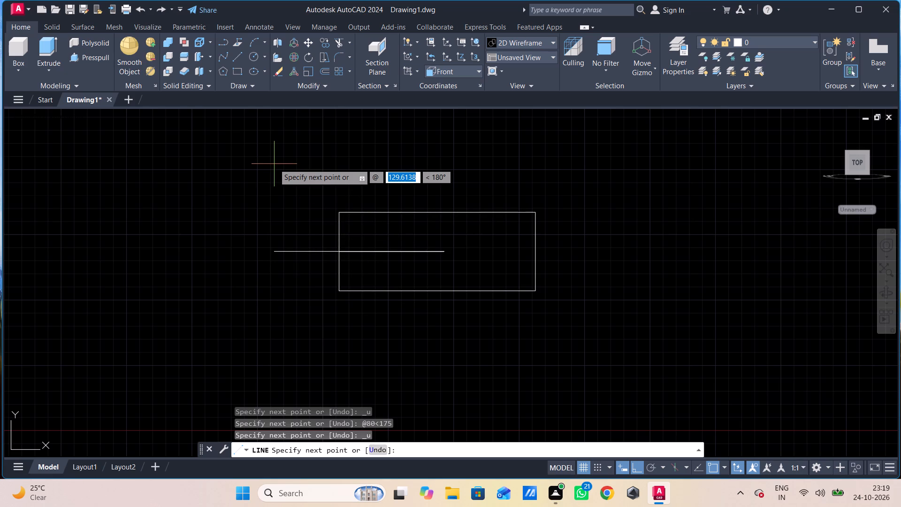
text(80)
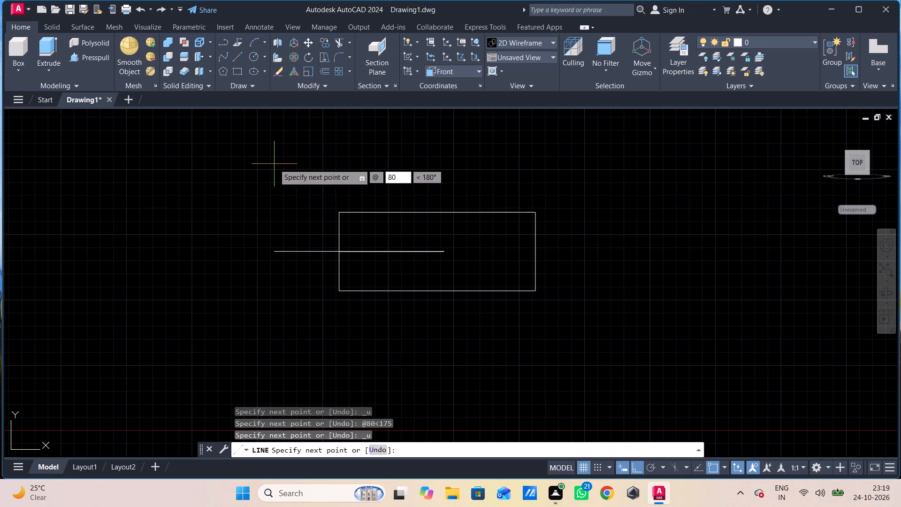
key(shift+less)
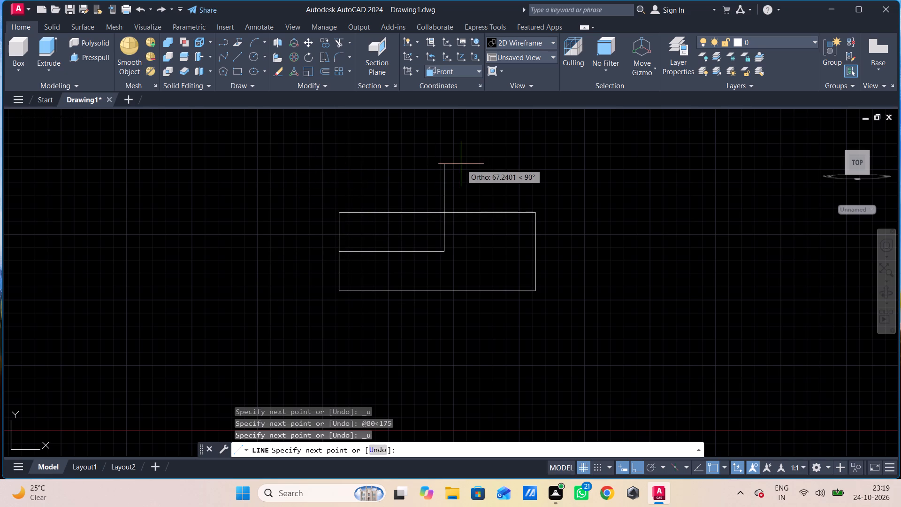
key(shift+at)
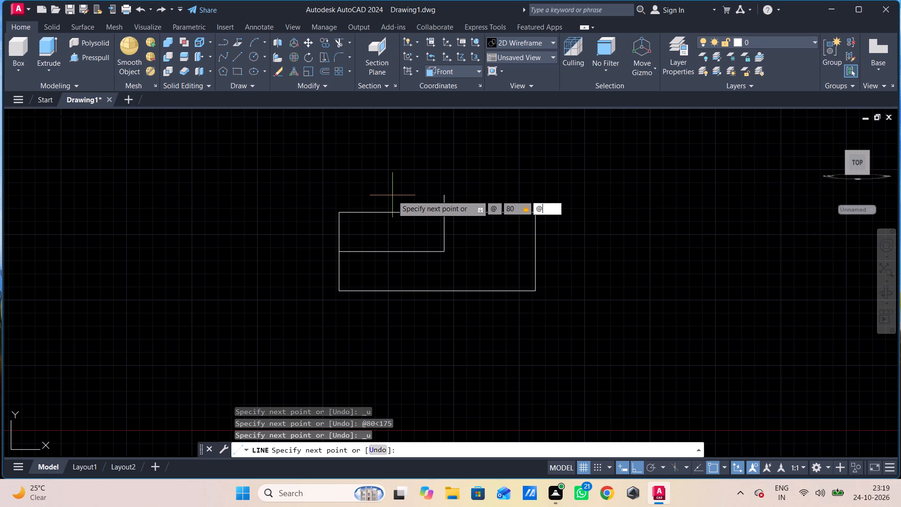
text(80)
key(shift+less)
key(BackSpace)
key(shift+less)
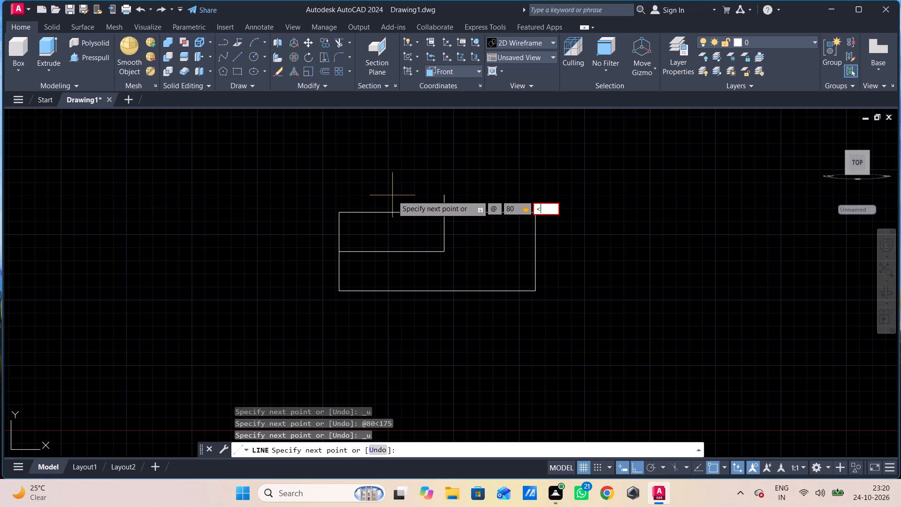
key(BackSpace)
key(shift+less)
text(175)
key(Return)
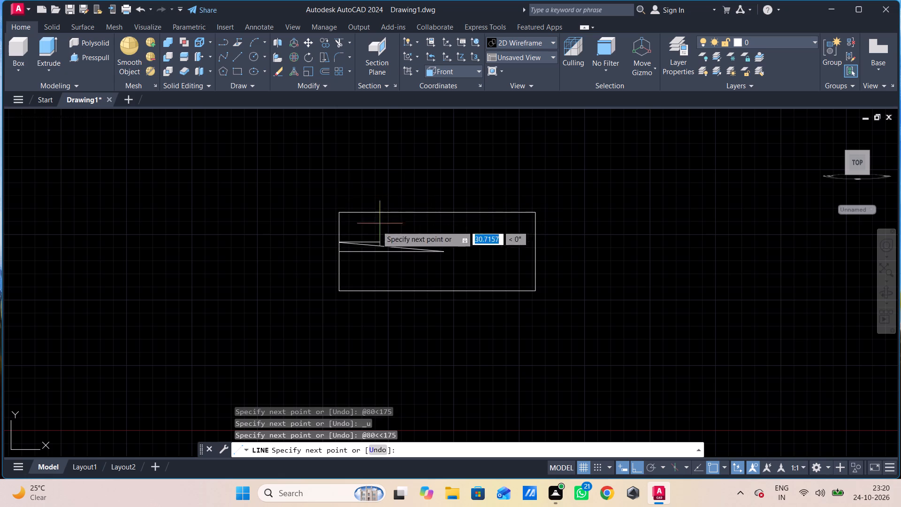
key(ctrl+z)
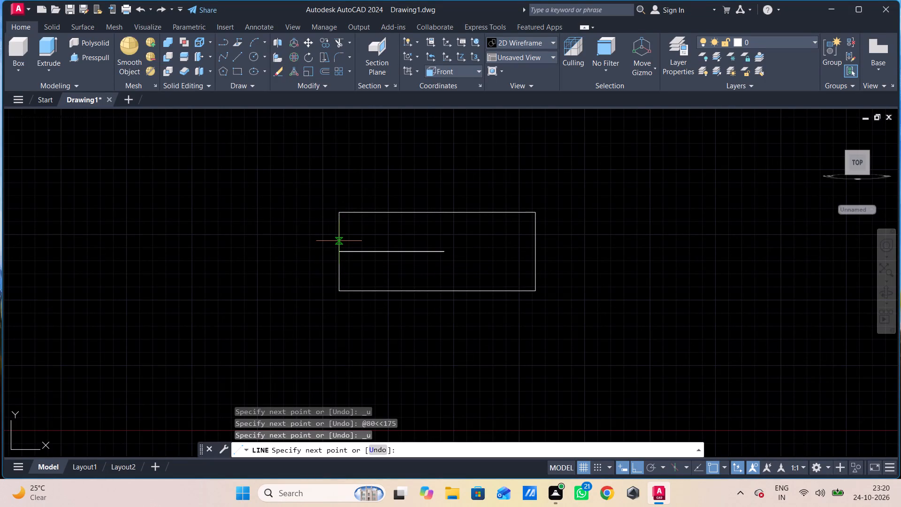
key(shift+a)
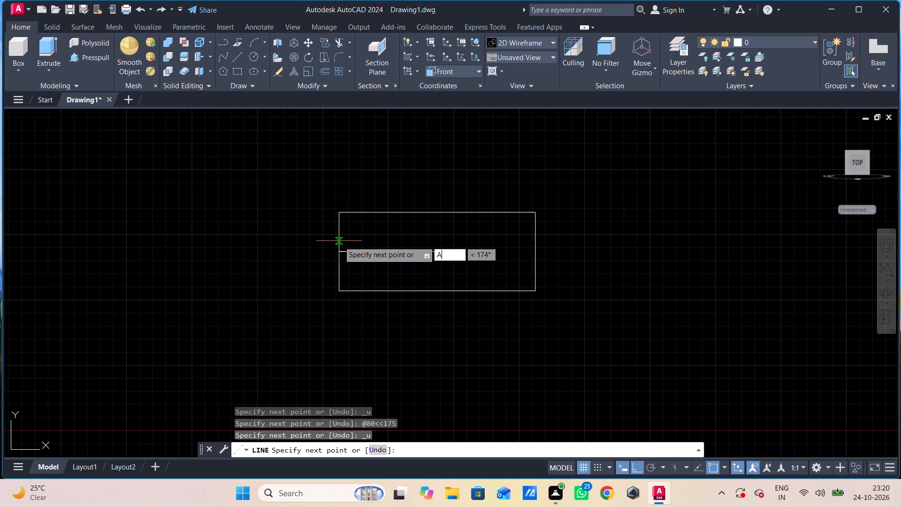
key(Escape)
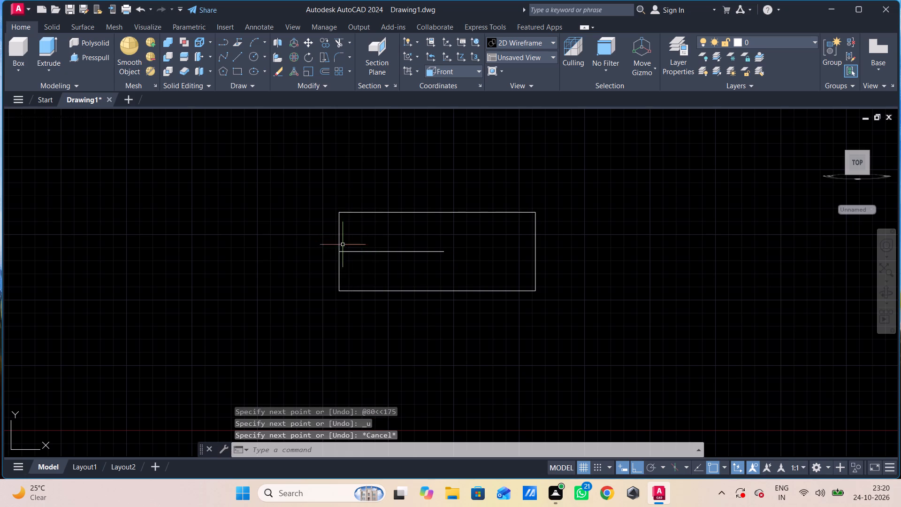
From the centre line's inner end, try a line 80 long at 165°, undo it, and draw it 100 long at 165°.
key(l)
key(space)
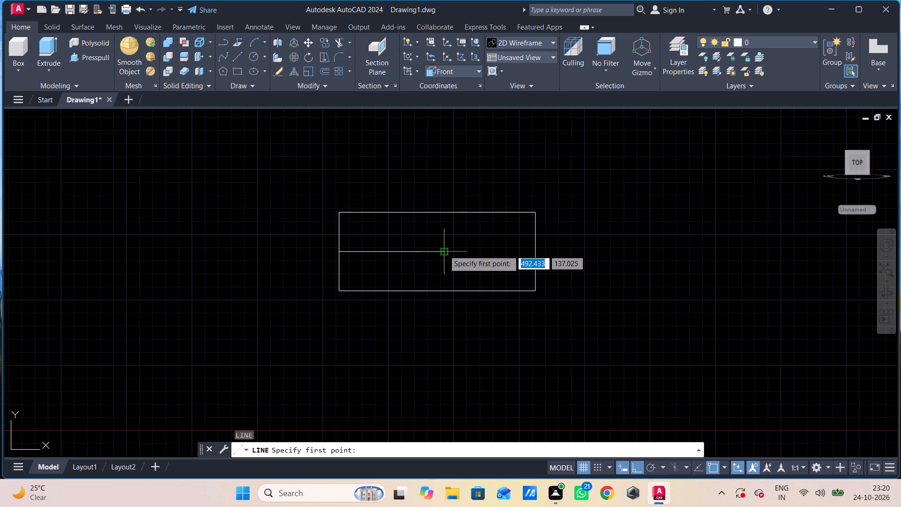
click(444, 250)
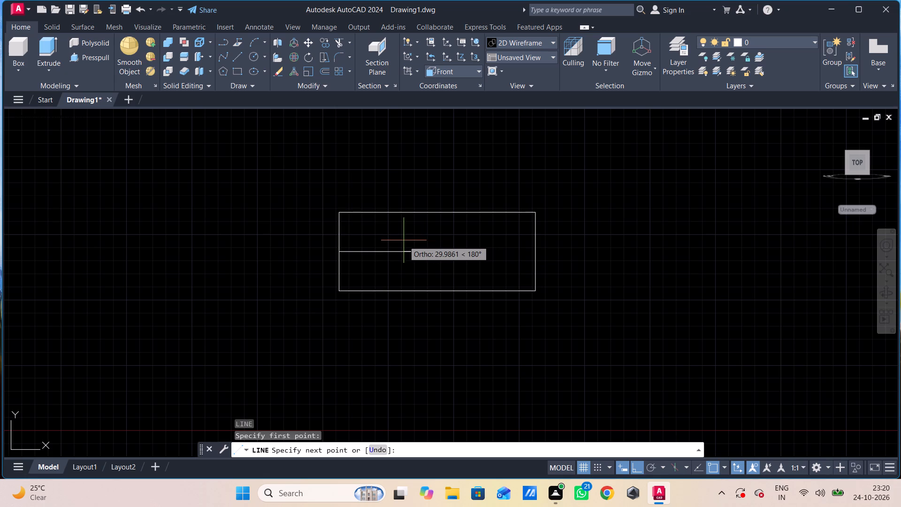
key(shift+at)
text(80)
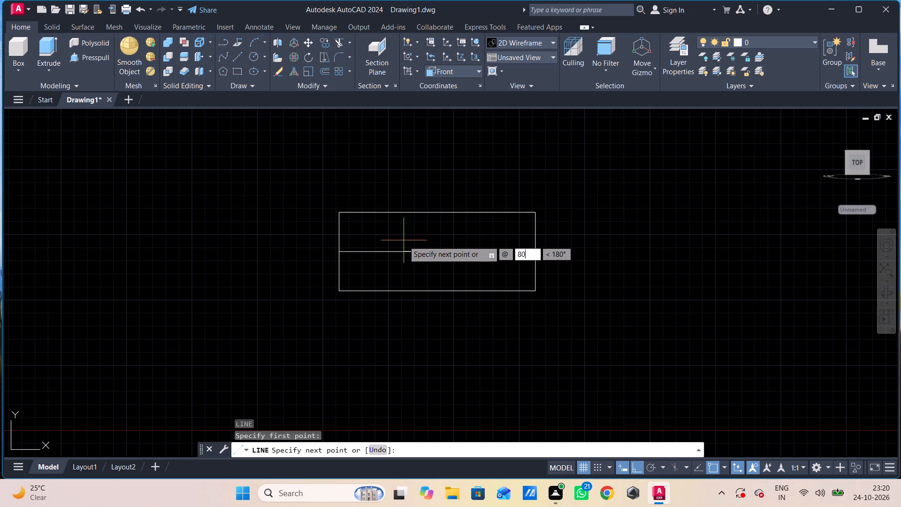
key(shift+less)
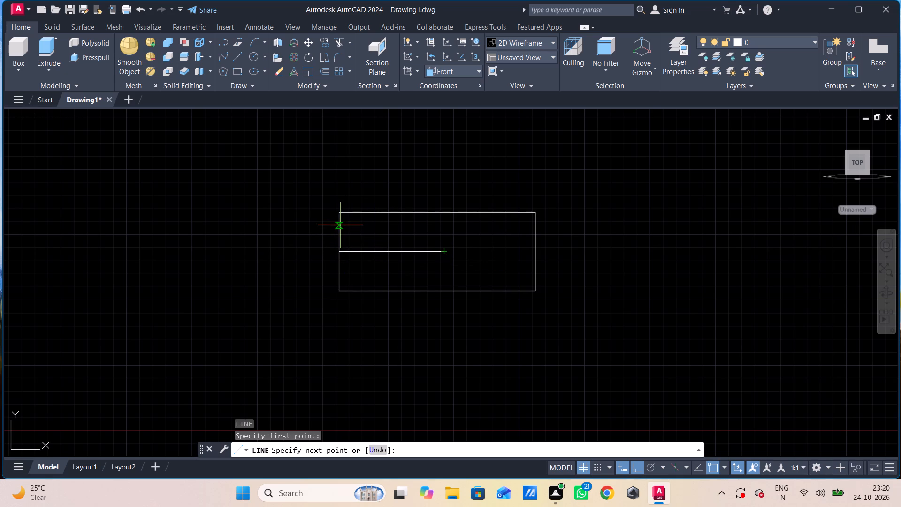
text(165)
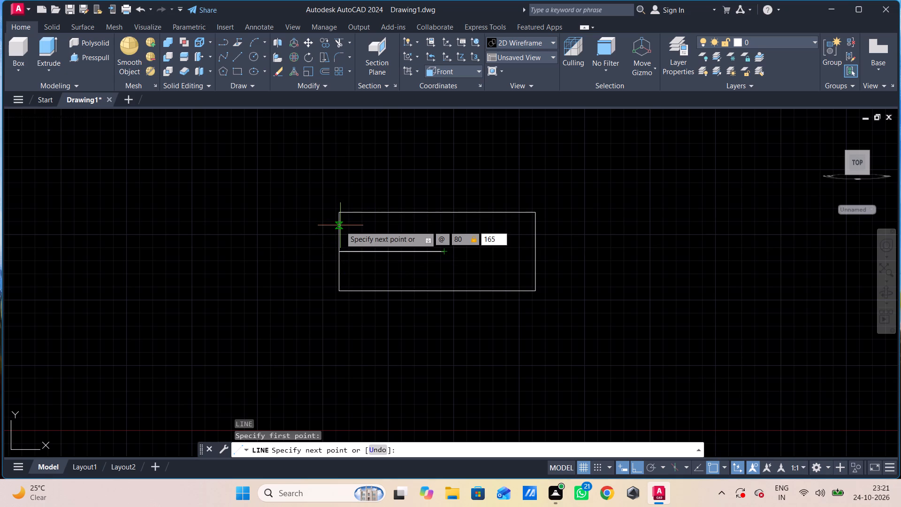
key(Return)
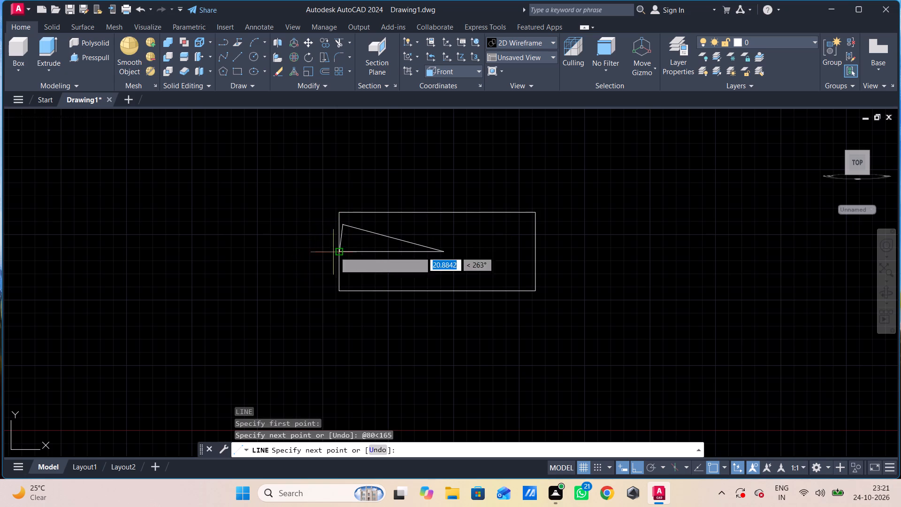
scroll(341, 229, down, 1)
scroll(341, 229, up, 3)
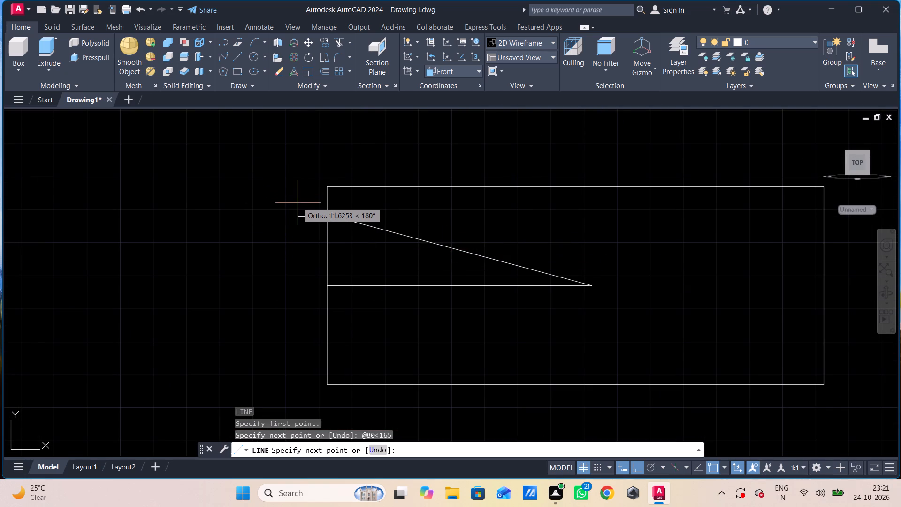
key(ctrl+z)
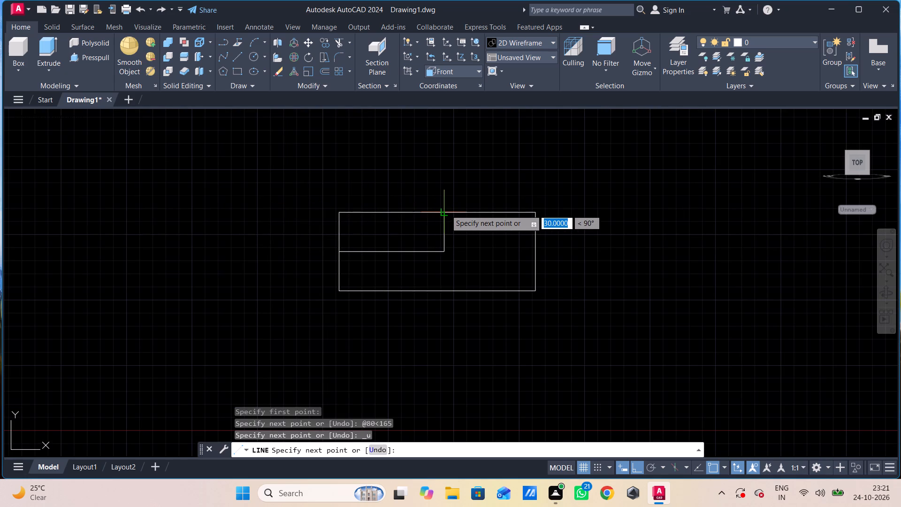
text(100)
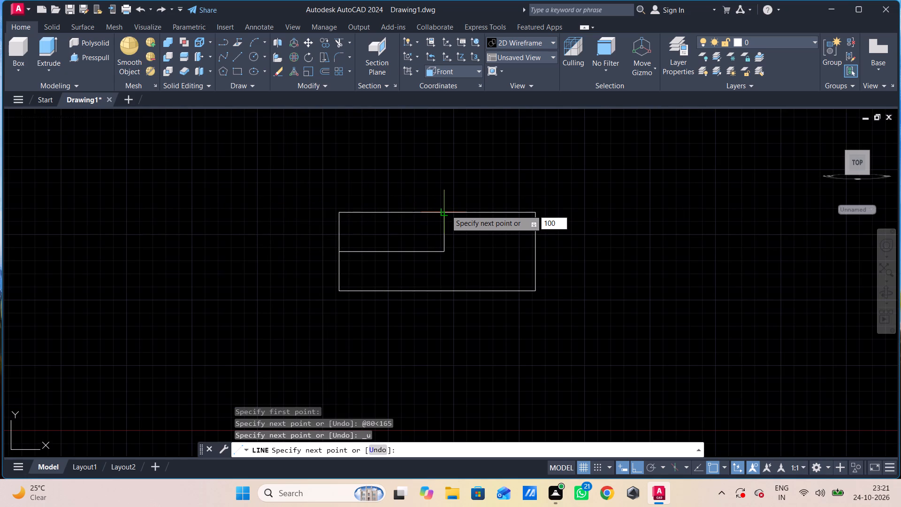
key(shift+less)
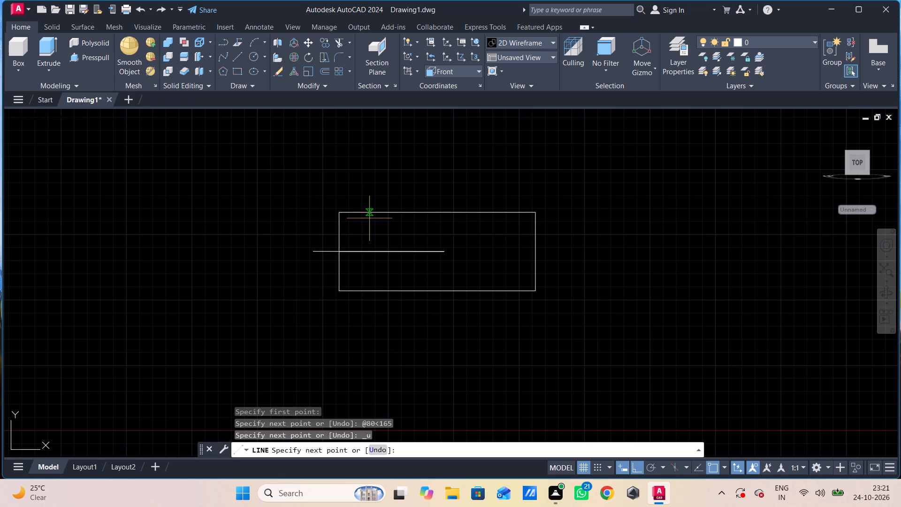
text(165)
key(Return)
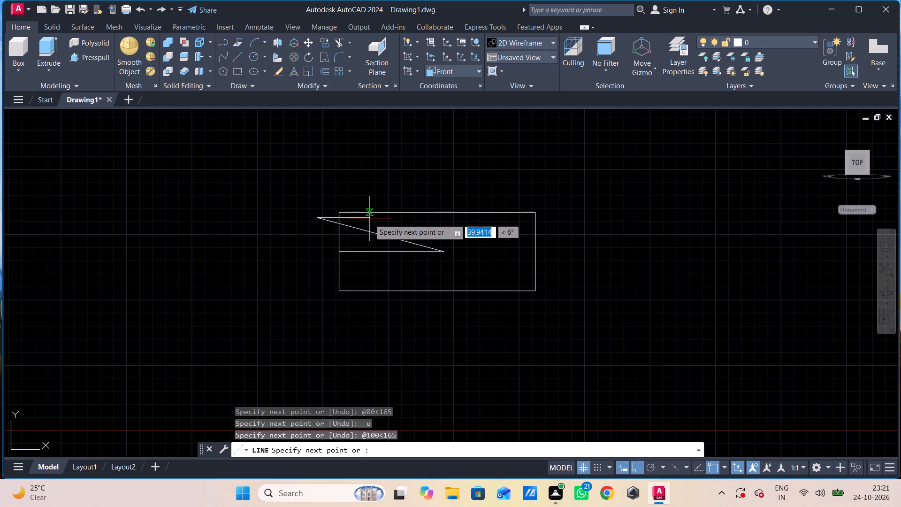
key(Escape)
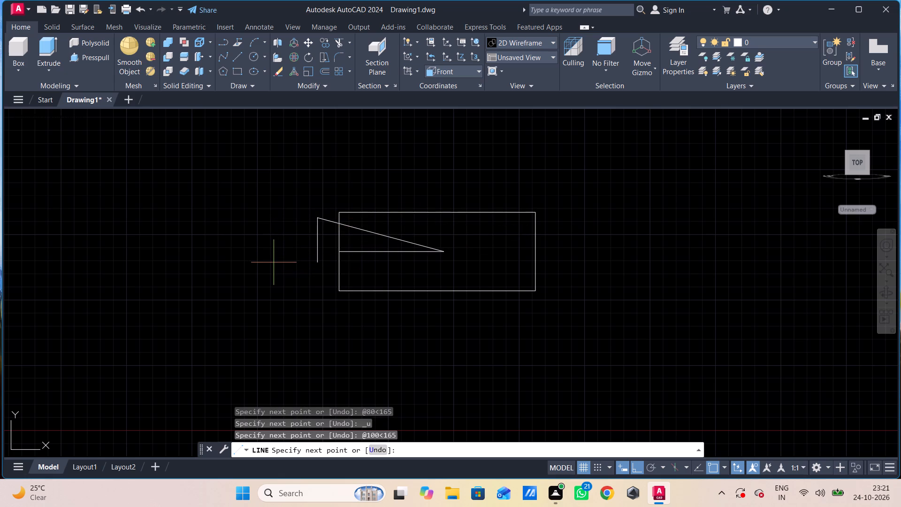
Mirror the angled line about the horizontal centre line, keeping the source line.
click(341, 225)
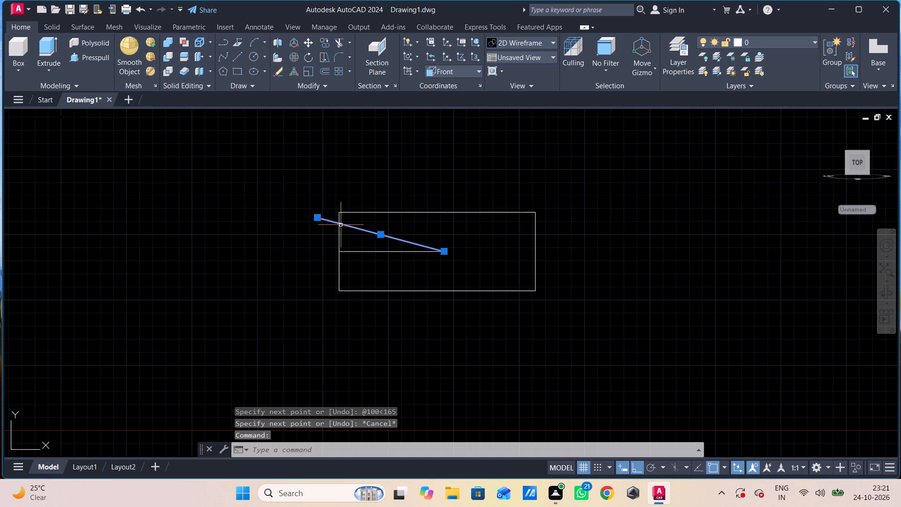
key(comma)
key(BackSpace)
text(mi)
key(Return)
click(440, 254)
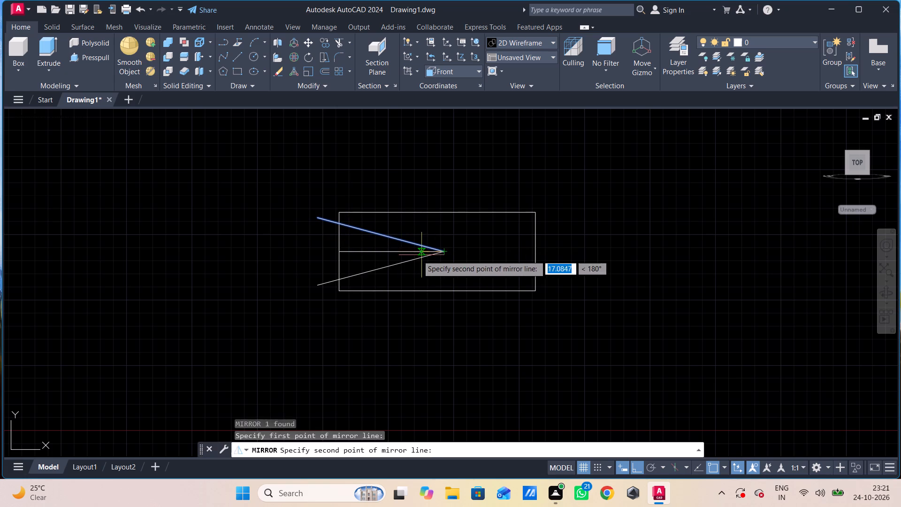
click(340, 257)
drag(370, 296, 340, 257)
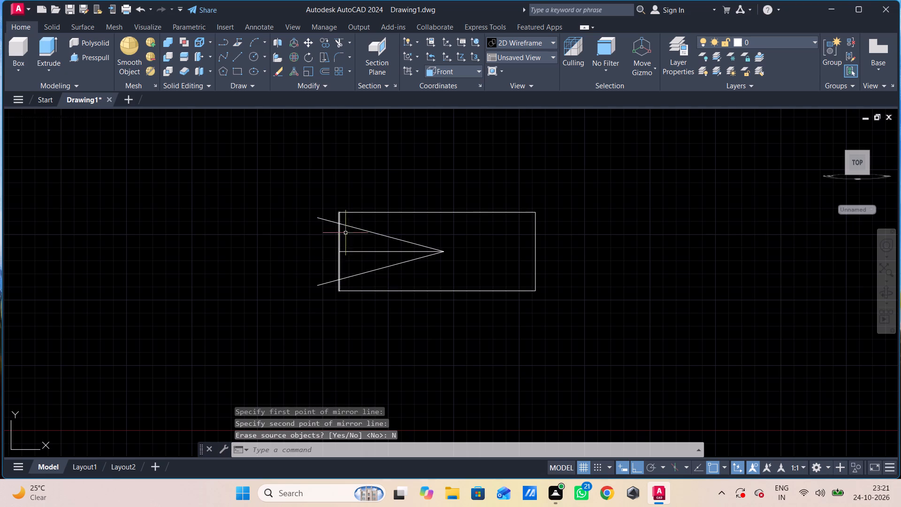
Trim the angled lines' overhangs beyond the rectangle's left side, plus the centre line and the side segment between them, leaving an open V-notch.
text(tr)
key(space)
drag(333, 203, 332, 290)
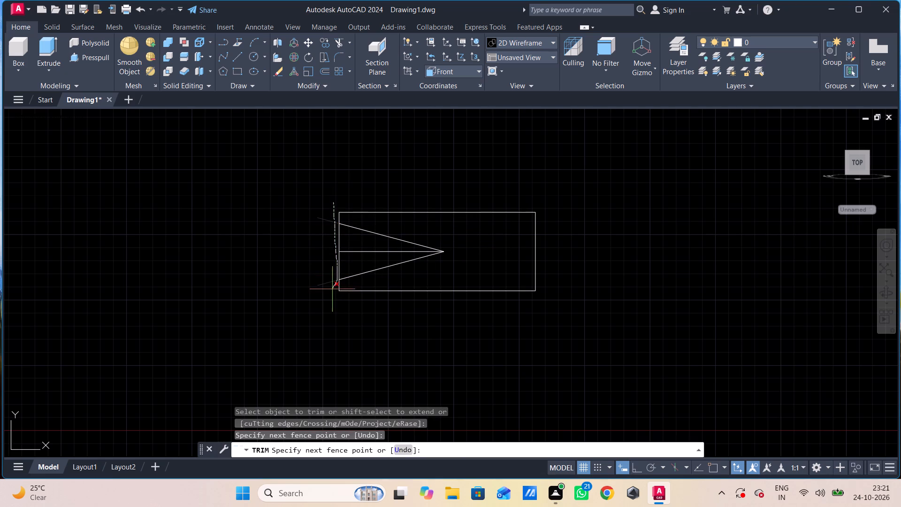
drag(332, 290, 331, 290)
drag(351, 246, 346, 253)
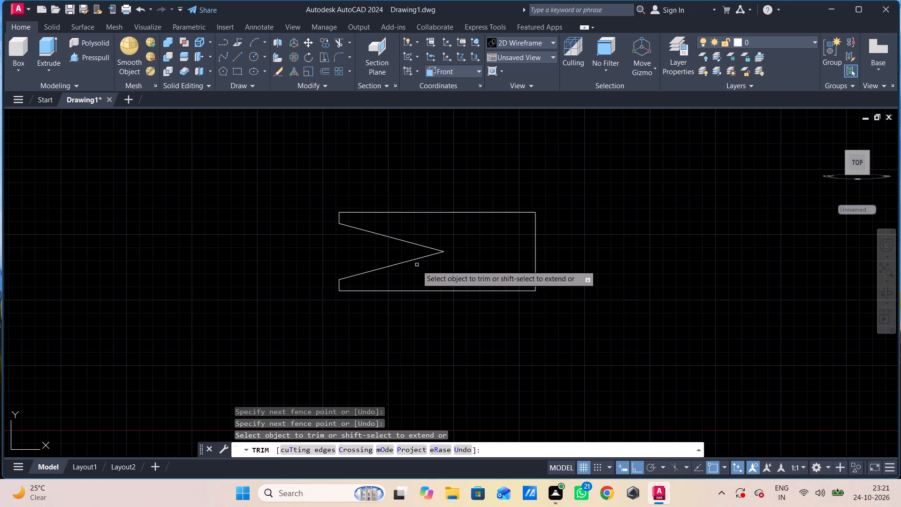
Draw a start-end-radius arc of radius 150 from the rectangle's upper right corner to its upper left corner, bulging upward.
key(Escape)
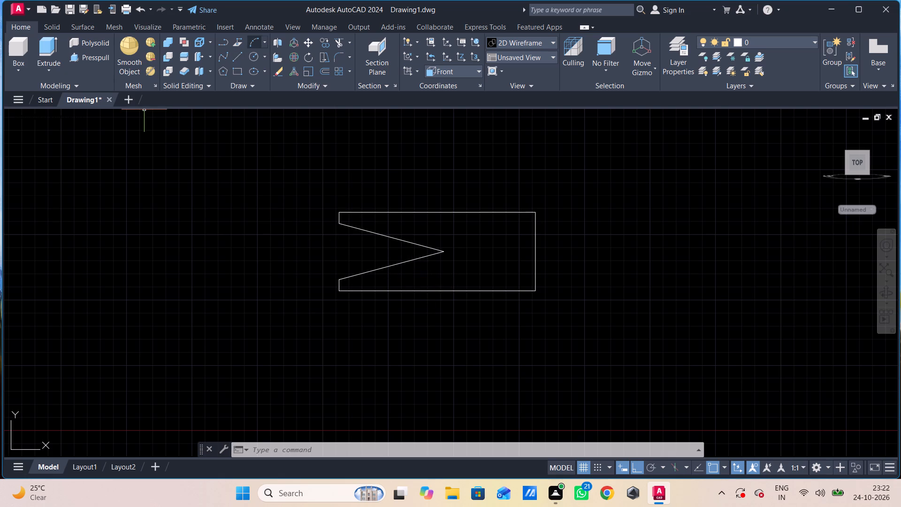
click(267, 43)
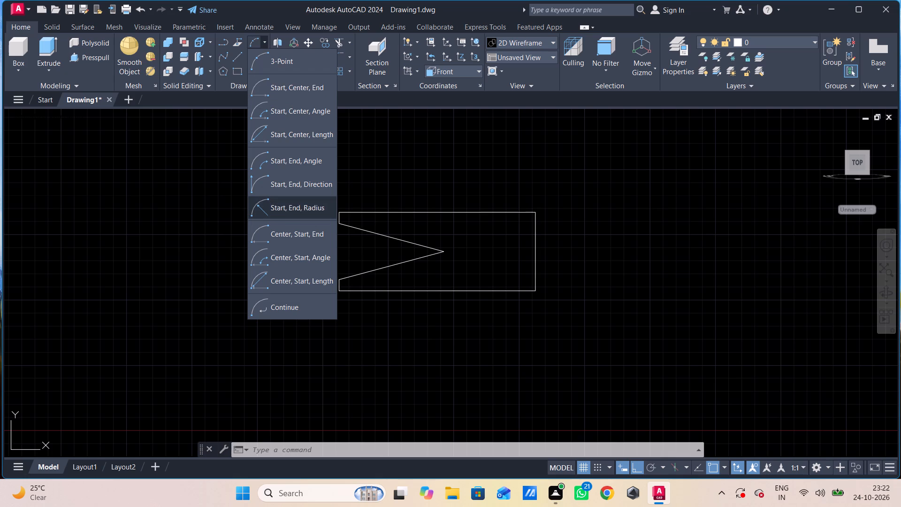
click(311, 208)
click(537, 211)
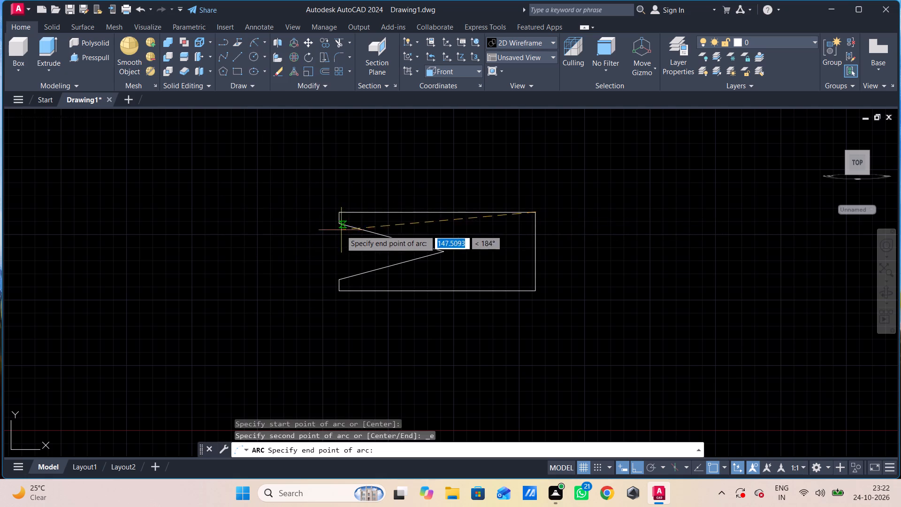
click(337, 211)
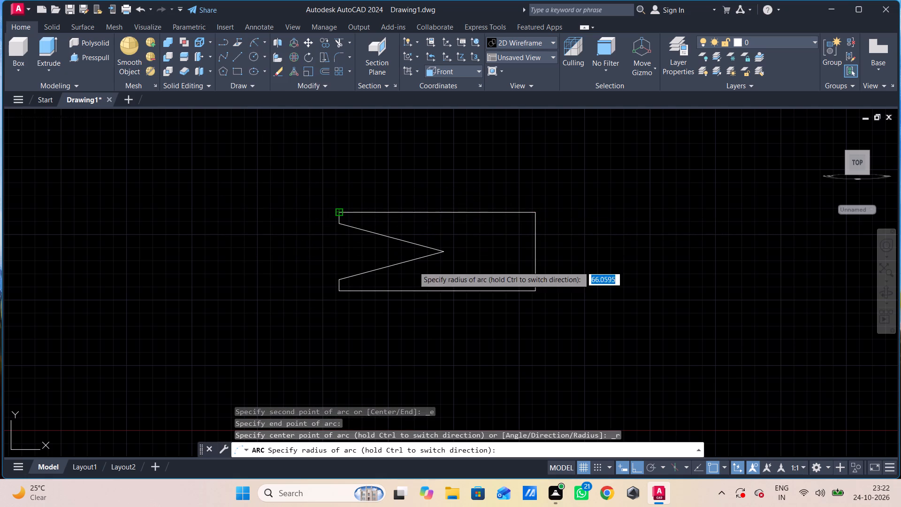
text(150)
key(Return)
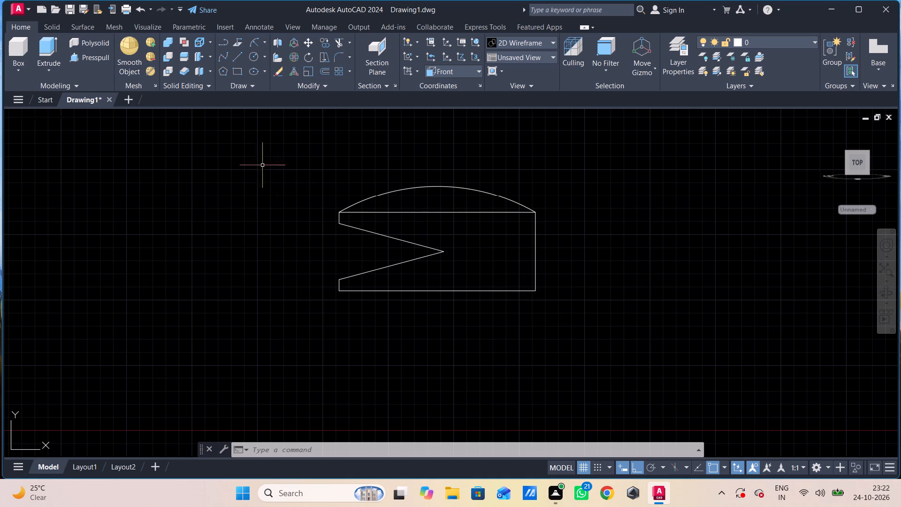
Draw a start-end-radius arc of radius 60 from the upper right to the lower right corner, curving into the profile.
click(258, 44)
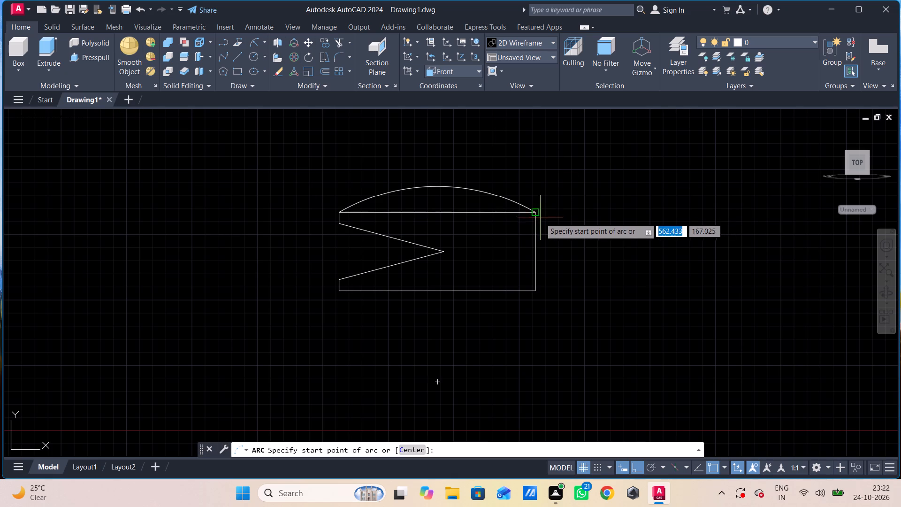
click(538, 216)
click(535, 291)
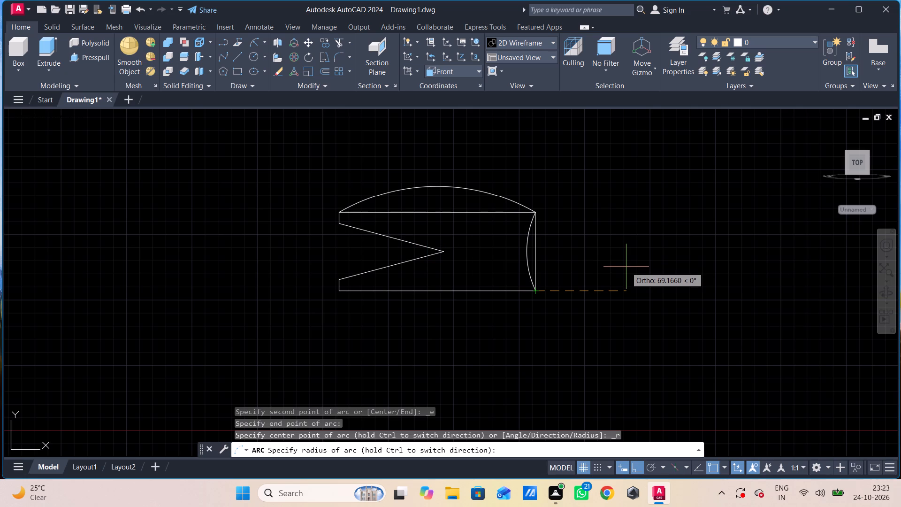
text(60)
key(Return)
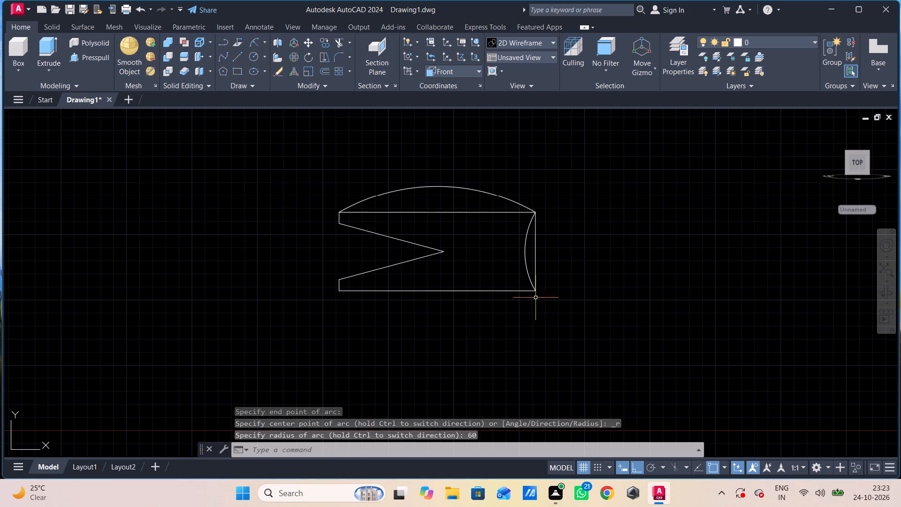
Replace the rectangle's full bottom edge with a 35-long horizontal line running left from the lower right corner.
key(l)
key(Return)
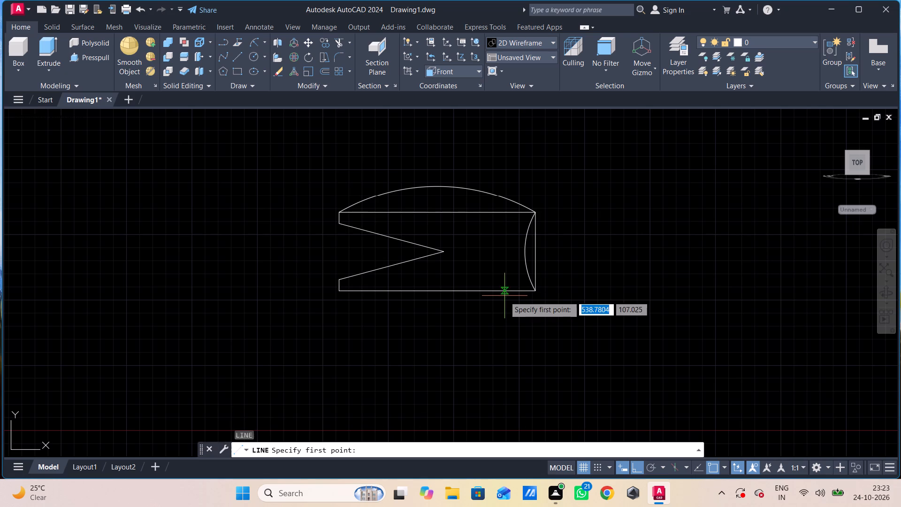
click(534, 291)
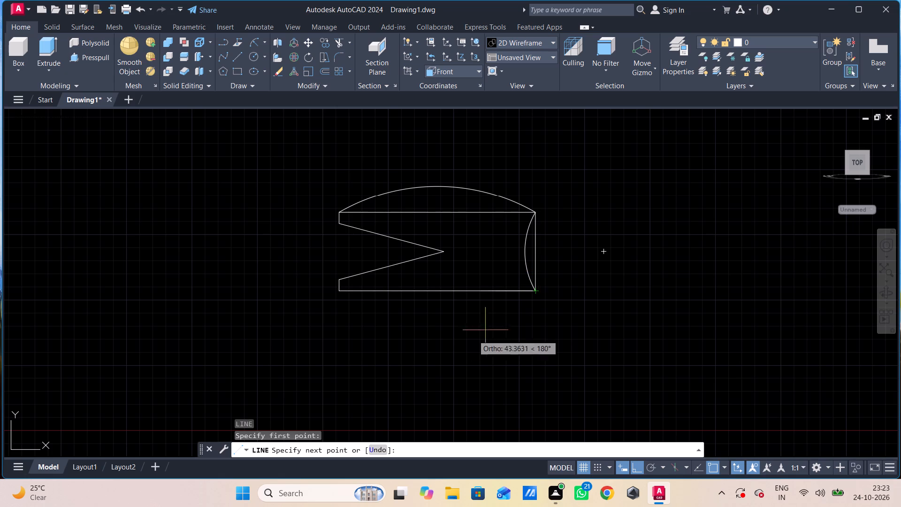
text(35)
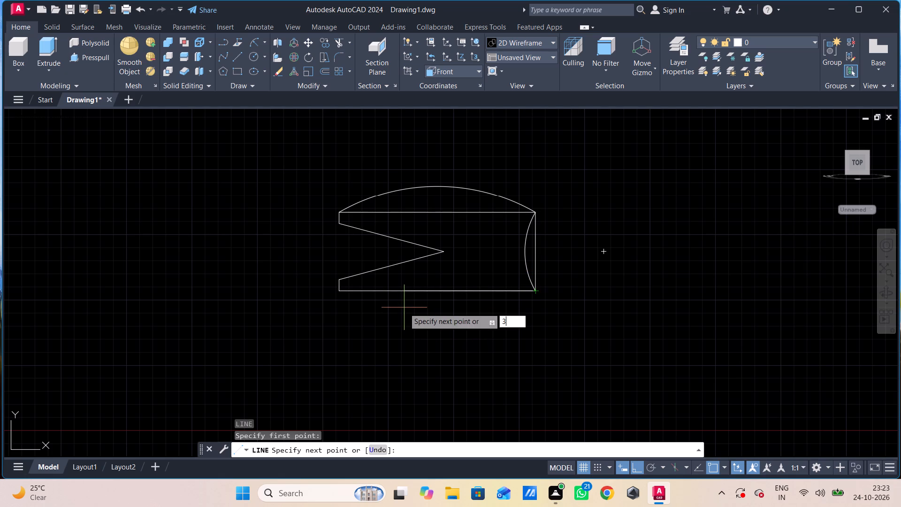
key(Return)
key(Escape)
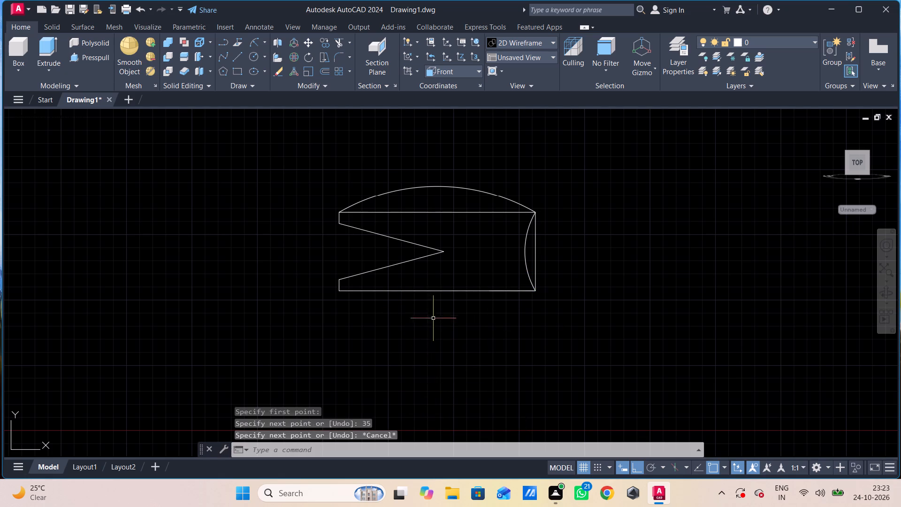
click(440, 292)
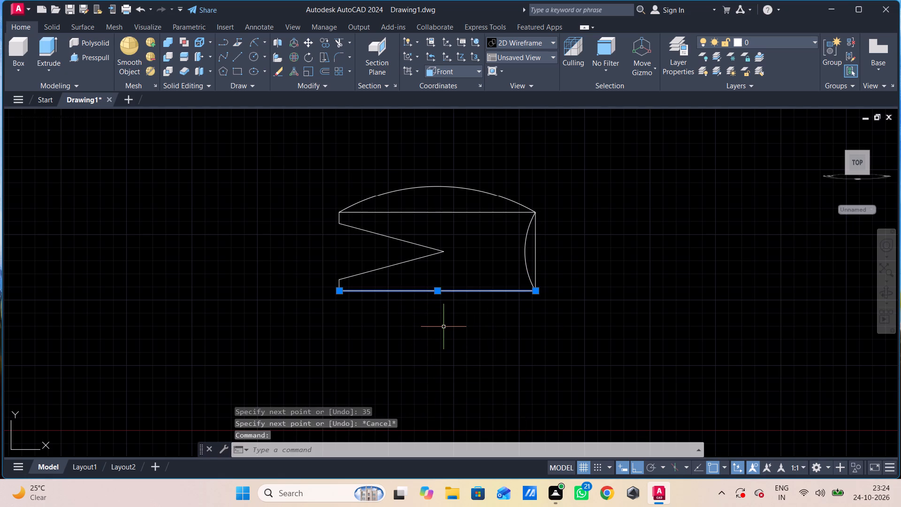
key(Delete)
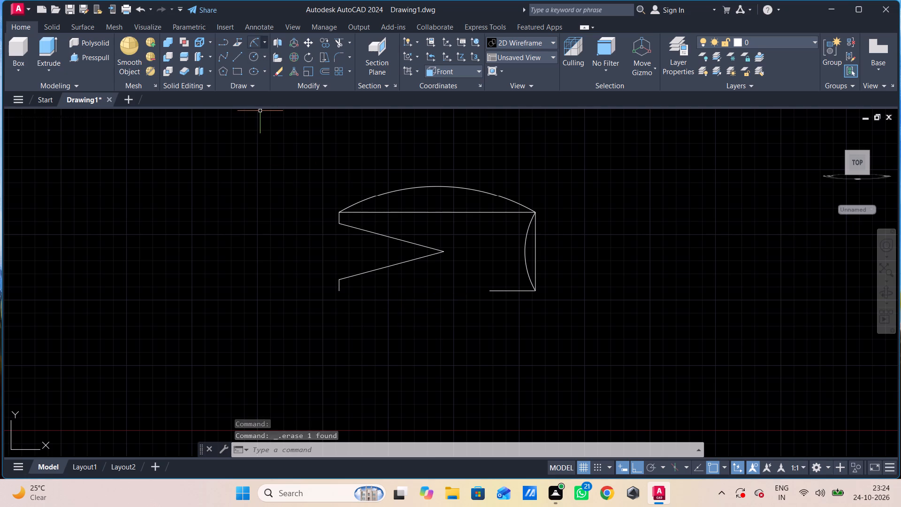
Draw a radius 100 arc from the short bottom line's left end to the lower left corner, curving up into the profile.
click(250, 43)
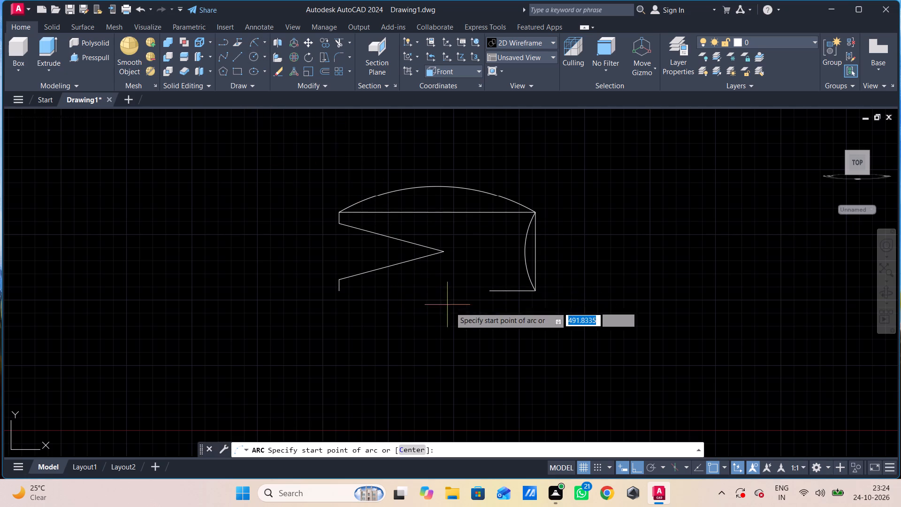
click(489, 292)
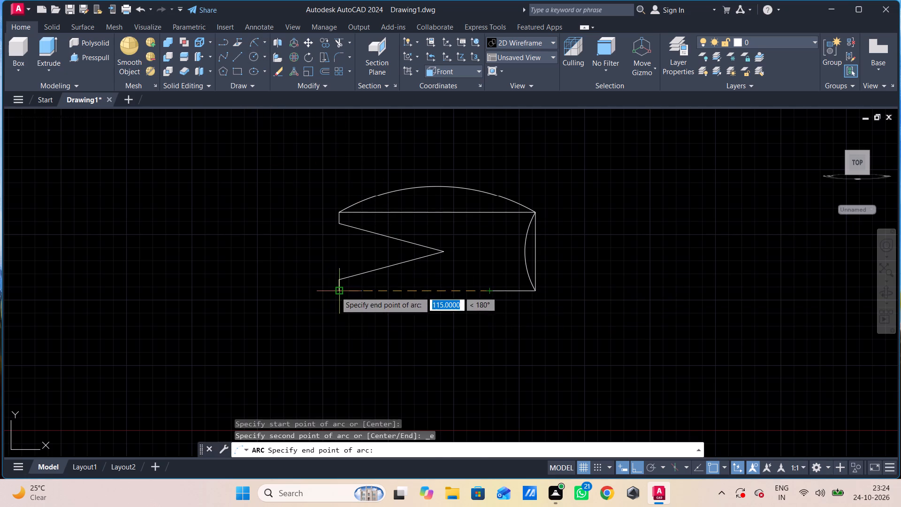
click(336, 292)
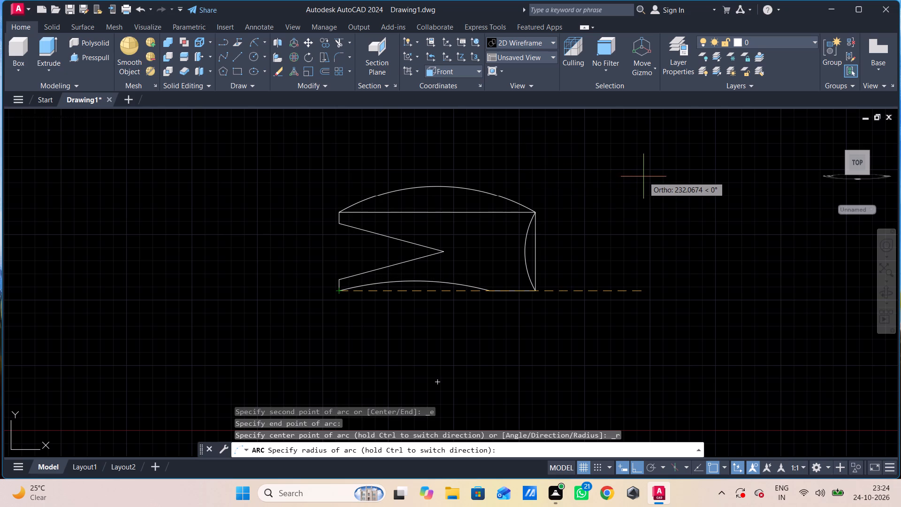
text(100)
key(Return)
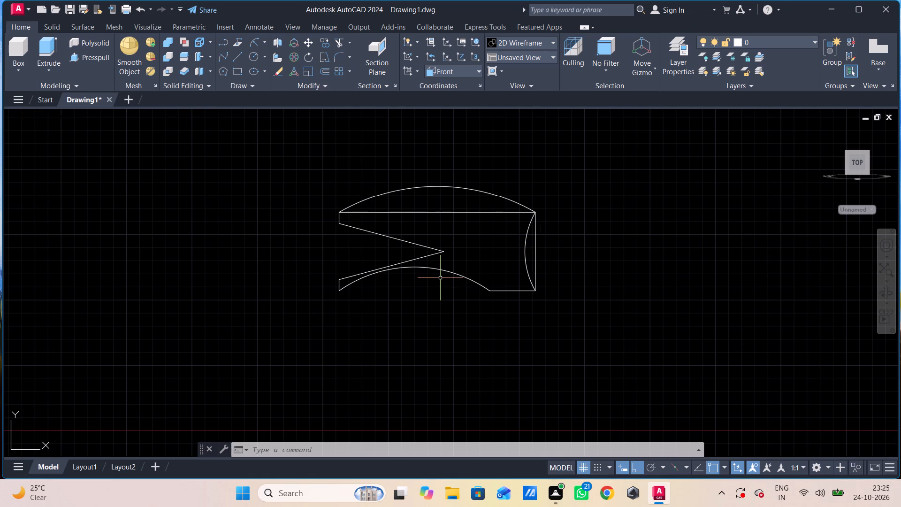
Trim away the rectangle's straight right side and straight top edge, leaving the arcs as the boundary.
text(tr)
key(space)
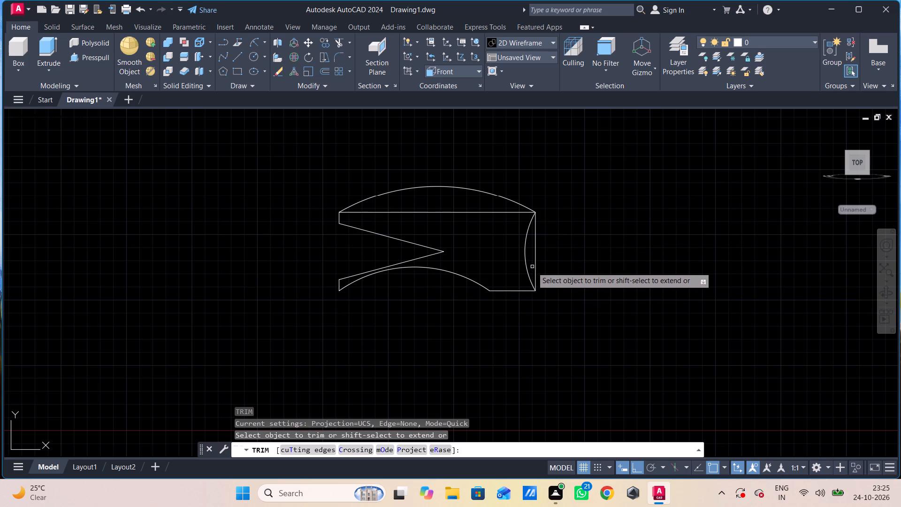
click(535, 255)
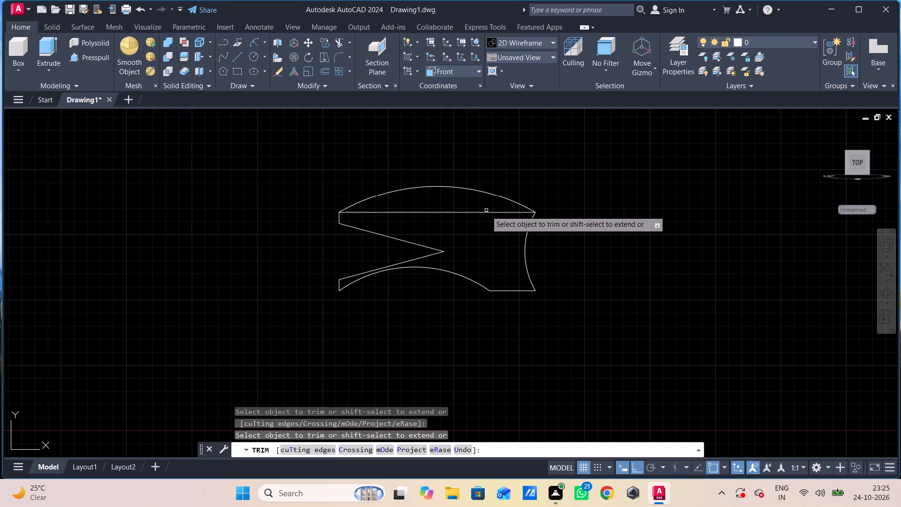
click(486, 211)
click(486, 230)
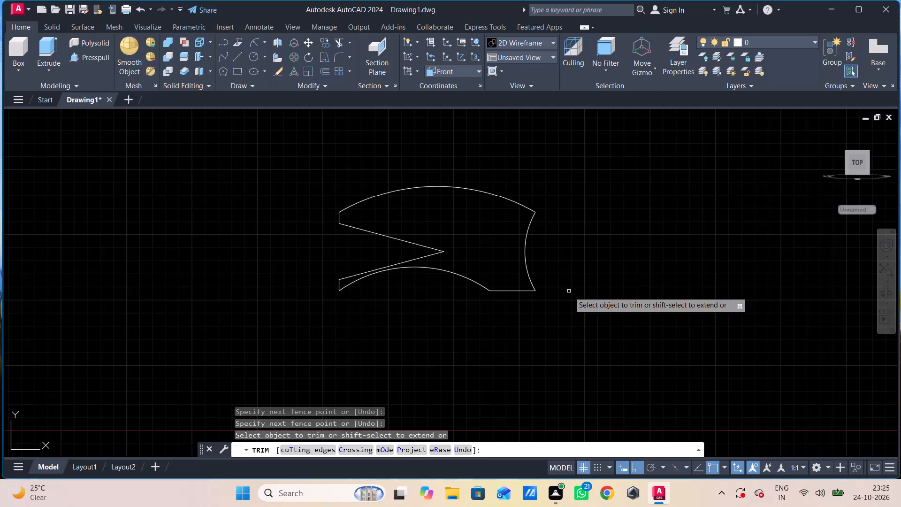
key(Escape)
Replace the concave arc on the profile's right side with a straight vertical line between its endpoints.
key(l)
key(Return)
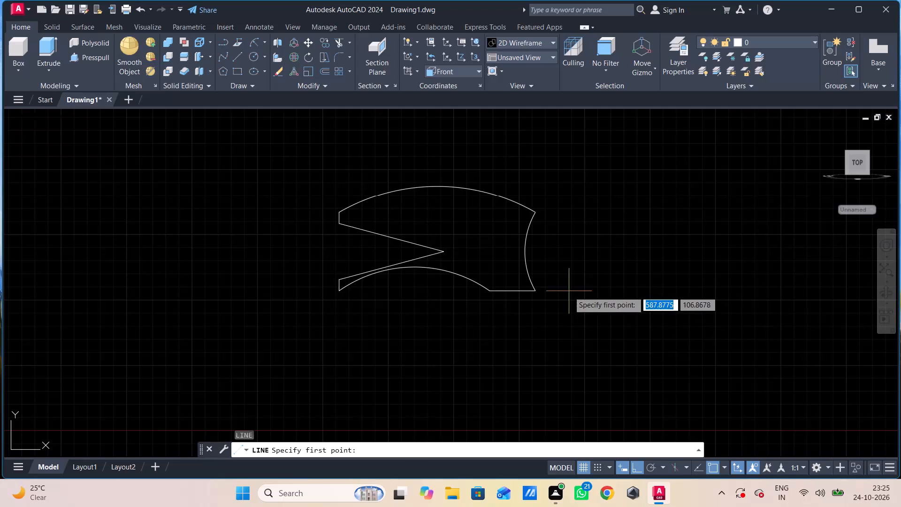
click(540, 217)
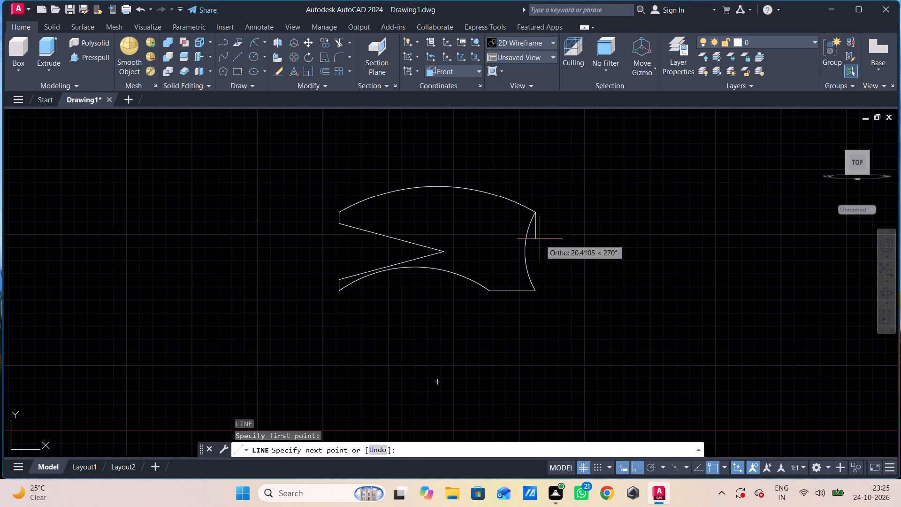
click(536, 295)
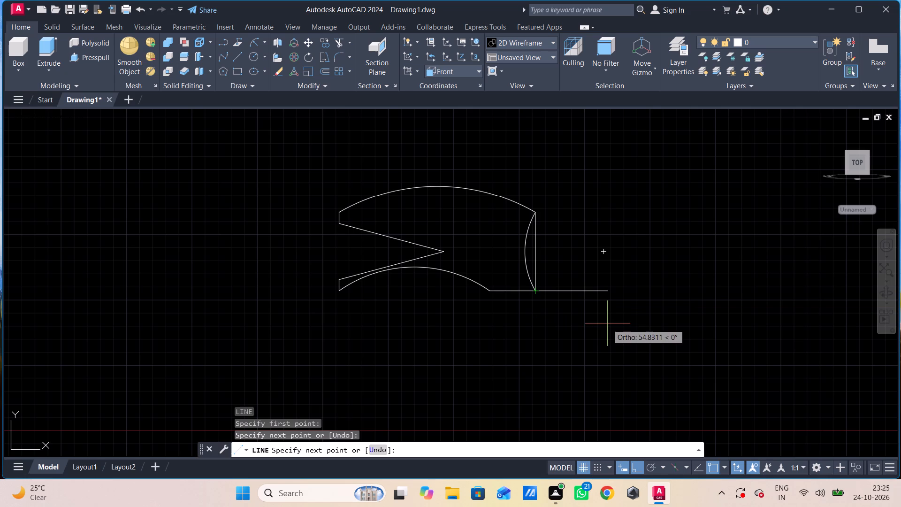
key(Escape)
click(527, 243)
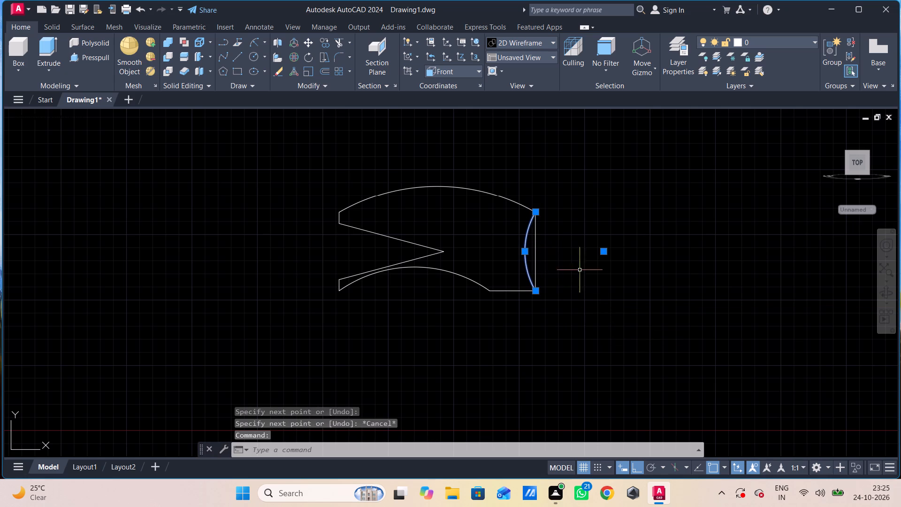
key(Delete)
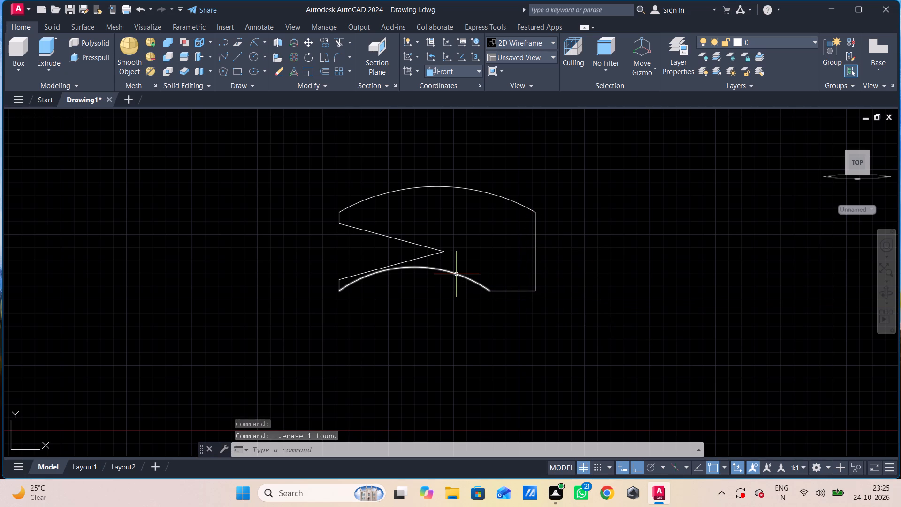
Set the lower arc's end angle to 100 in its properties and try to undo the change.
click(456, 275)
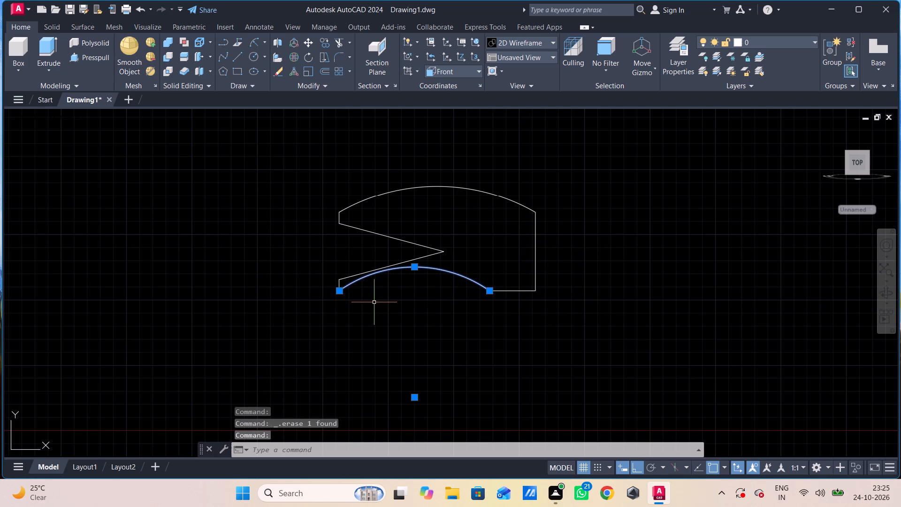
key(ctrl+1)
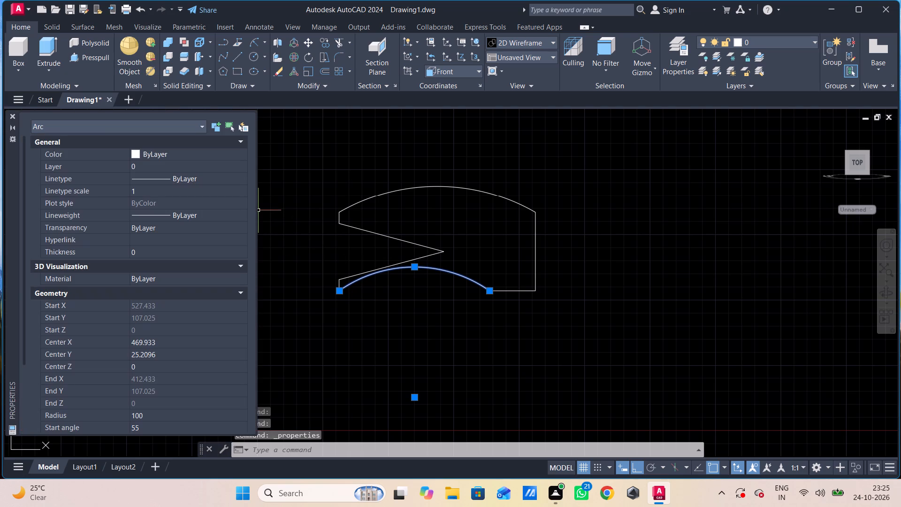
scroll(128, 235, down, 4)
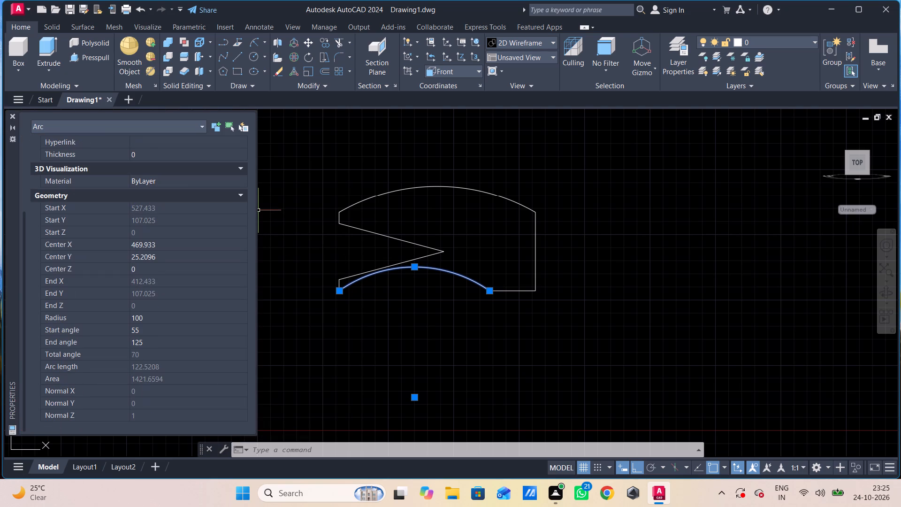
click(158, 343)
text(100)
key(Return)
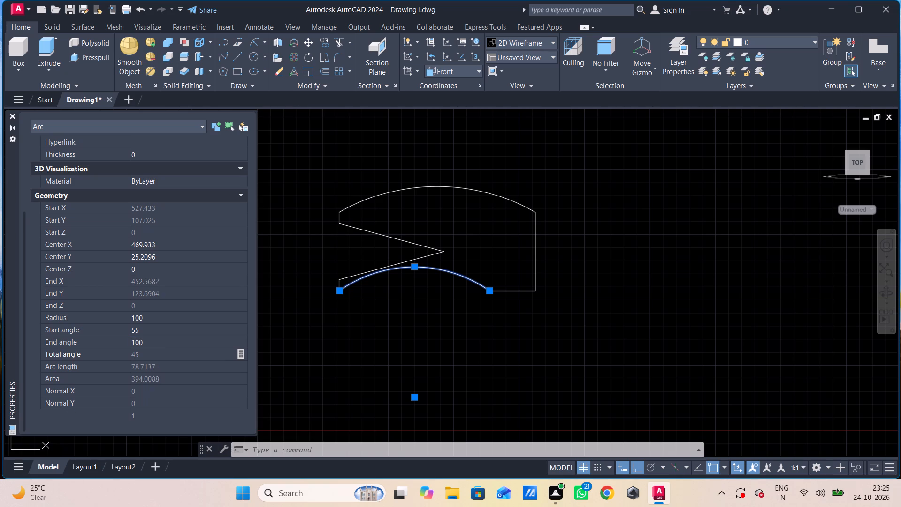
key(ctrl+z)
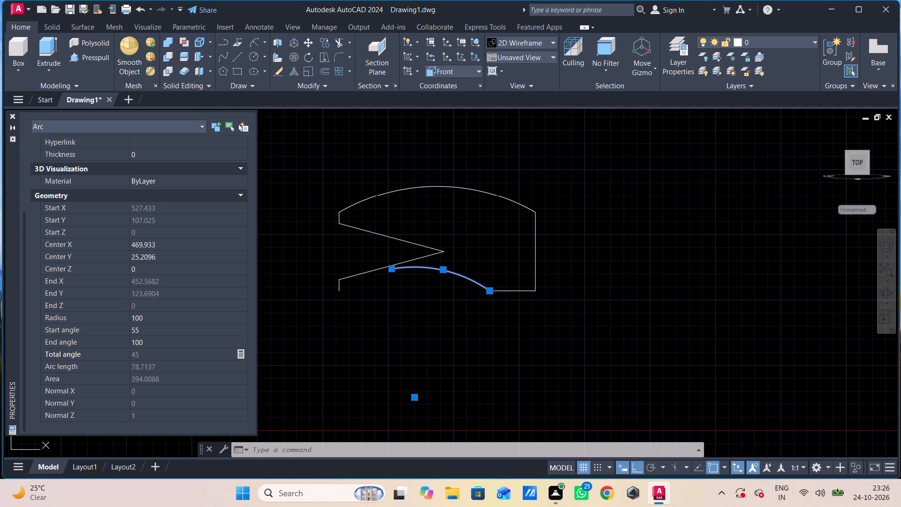
Set the lower arc's end angle to 125.
click(178, 337)
text(125)
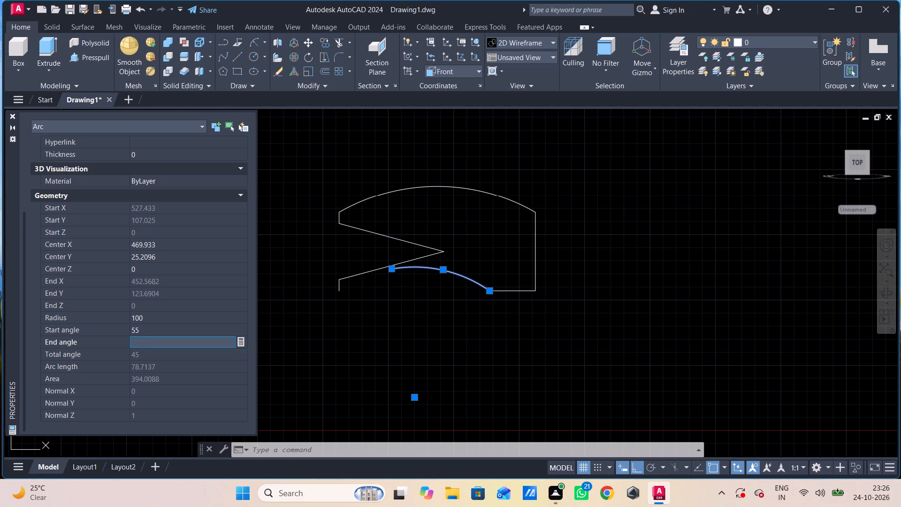
key(Return)
key(Escape)
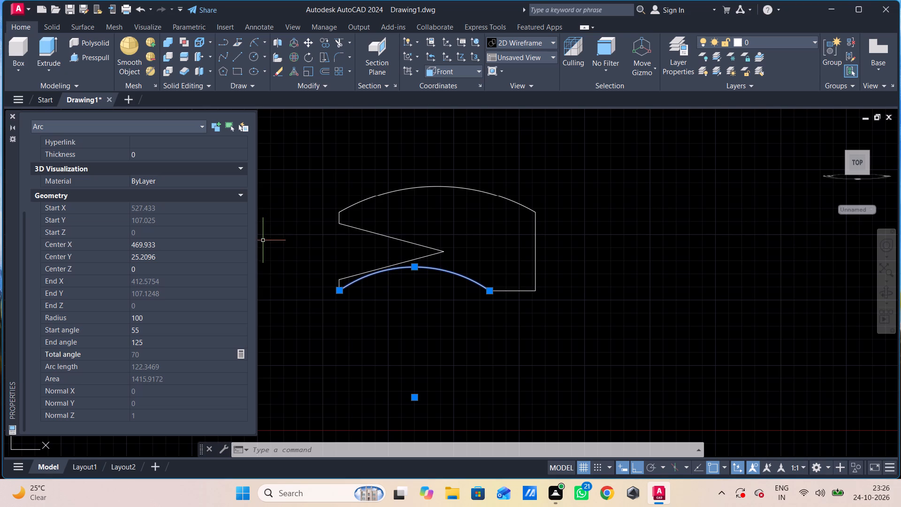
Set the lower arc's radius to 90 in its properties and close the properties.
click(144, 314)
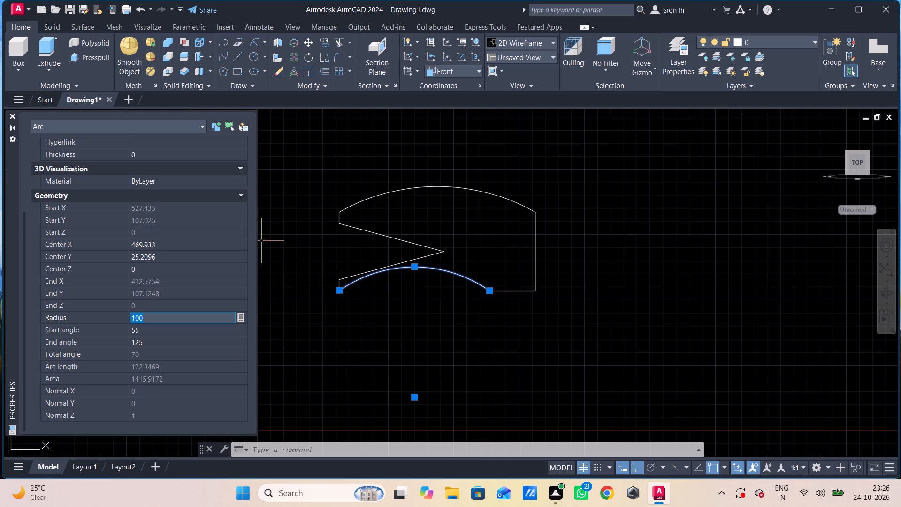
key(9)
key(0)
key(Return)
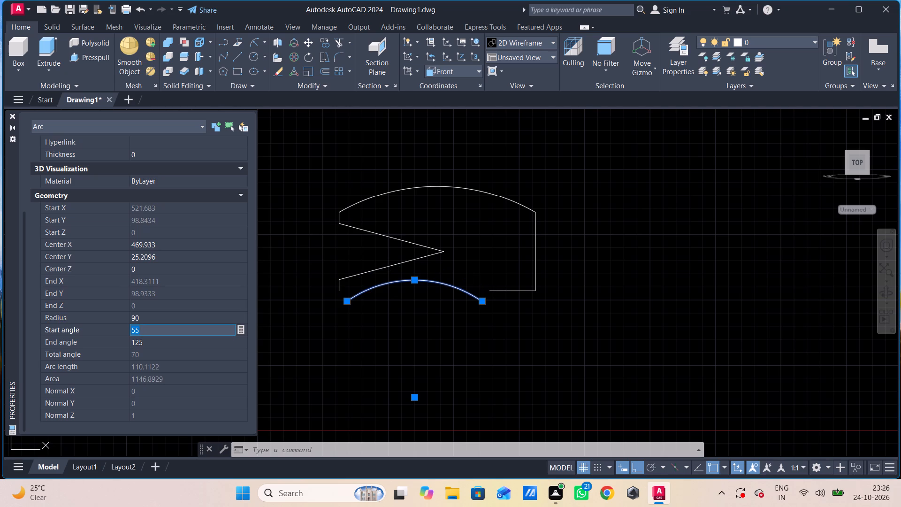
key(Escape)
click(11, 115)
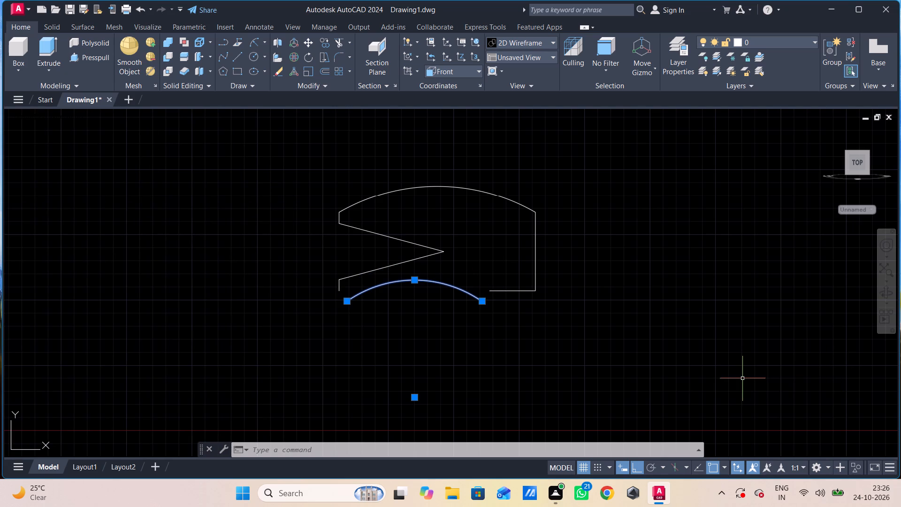
Delete the lower arc from the profile.
key(Delete)
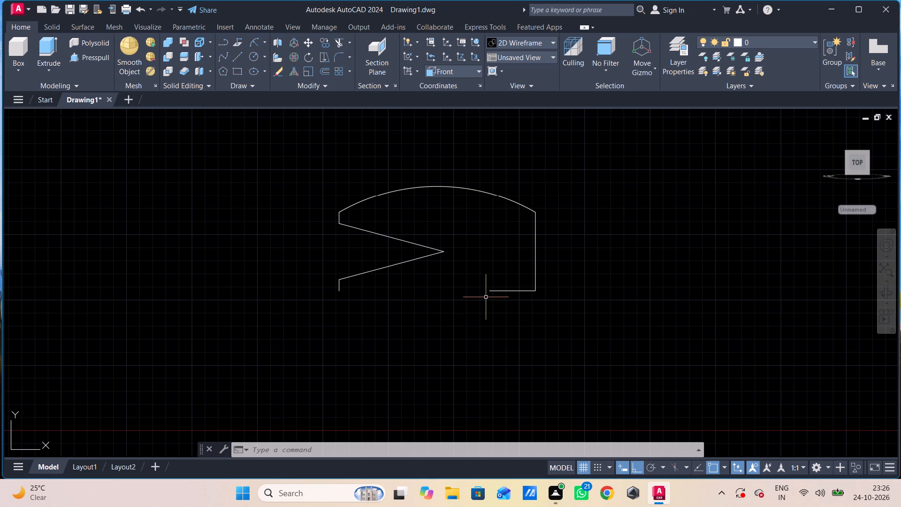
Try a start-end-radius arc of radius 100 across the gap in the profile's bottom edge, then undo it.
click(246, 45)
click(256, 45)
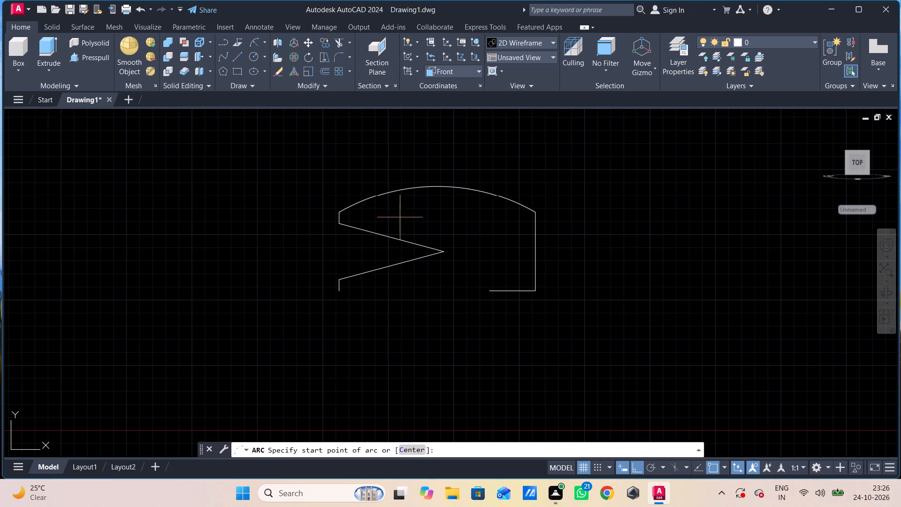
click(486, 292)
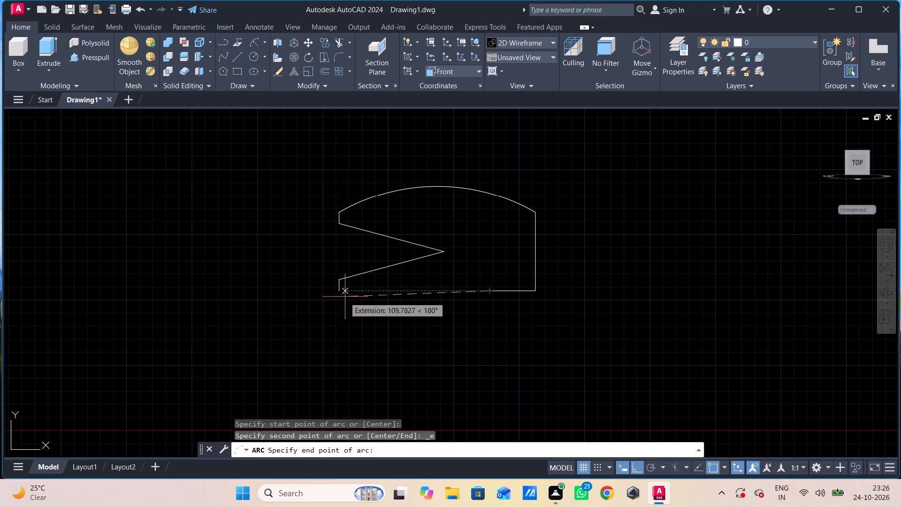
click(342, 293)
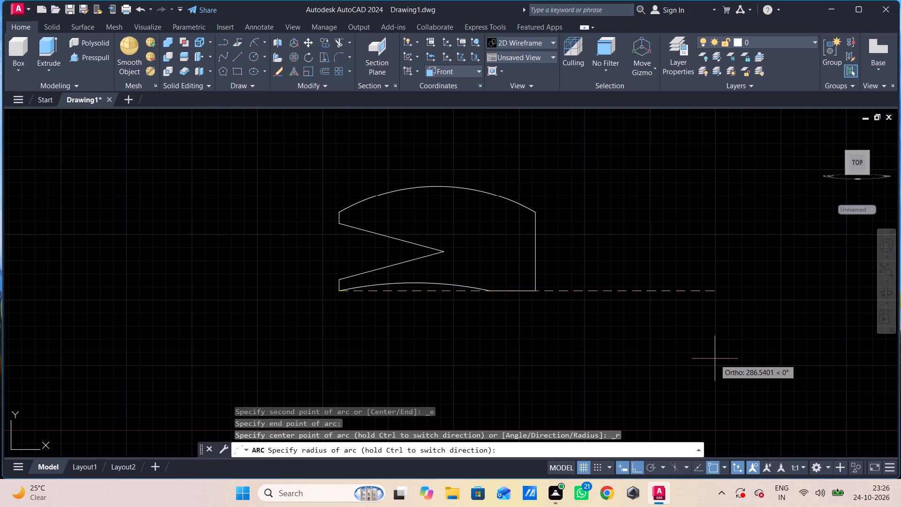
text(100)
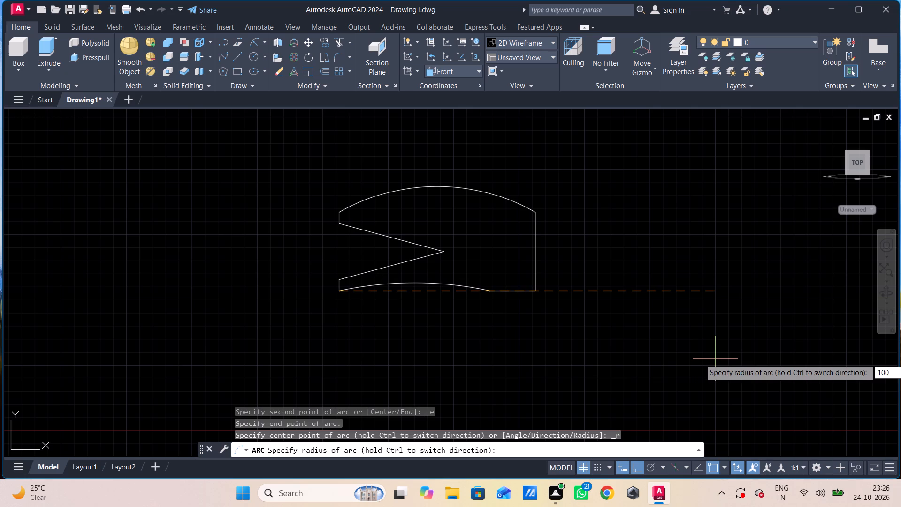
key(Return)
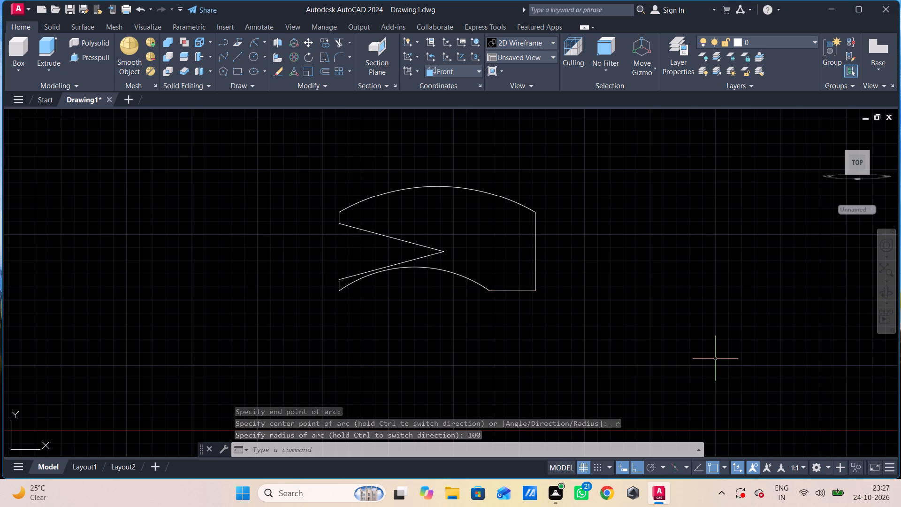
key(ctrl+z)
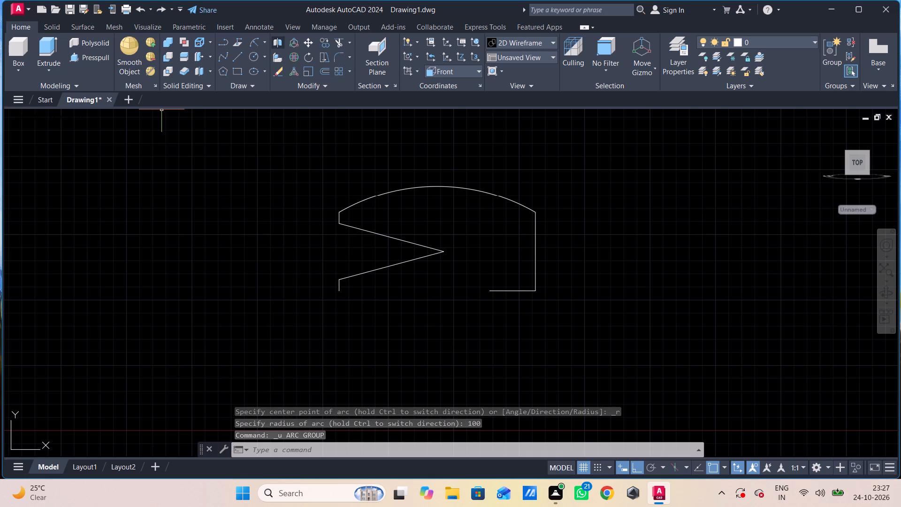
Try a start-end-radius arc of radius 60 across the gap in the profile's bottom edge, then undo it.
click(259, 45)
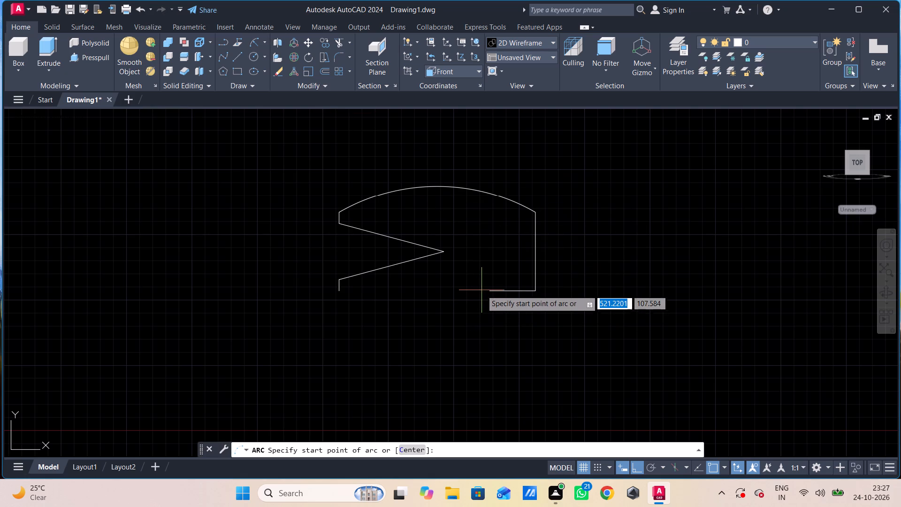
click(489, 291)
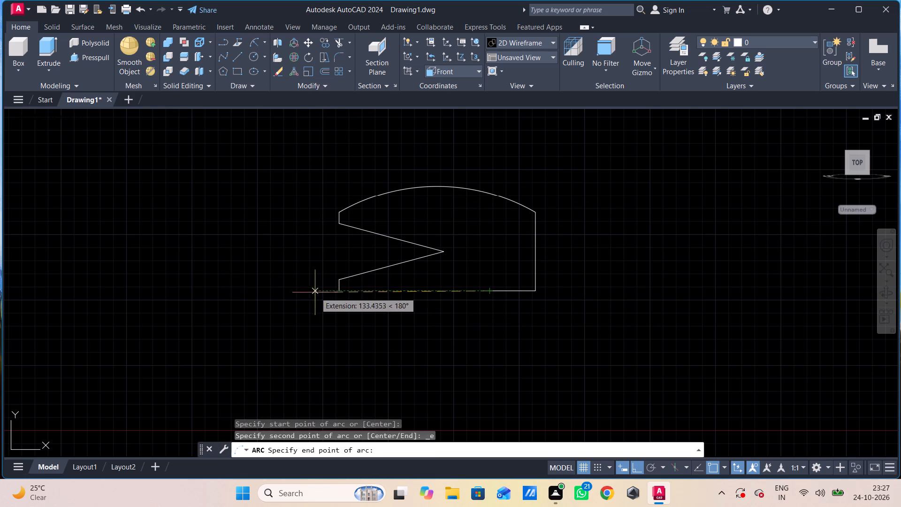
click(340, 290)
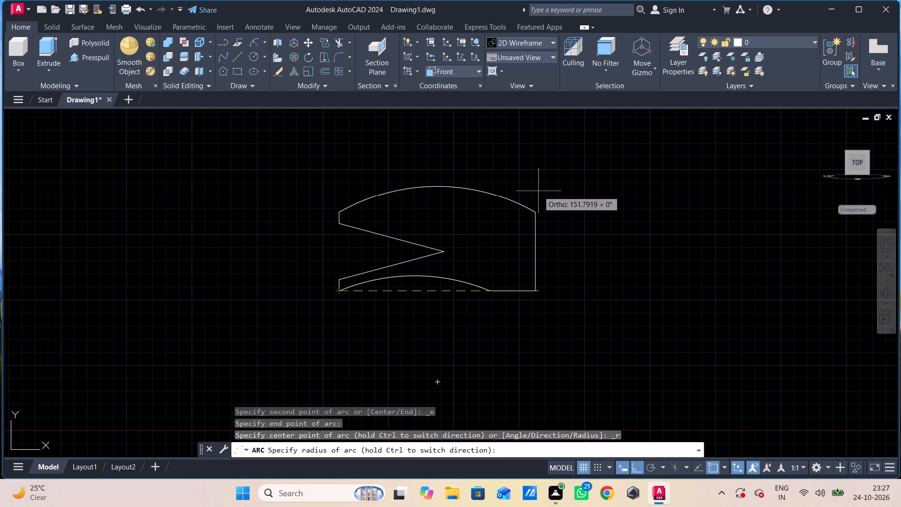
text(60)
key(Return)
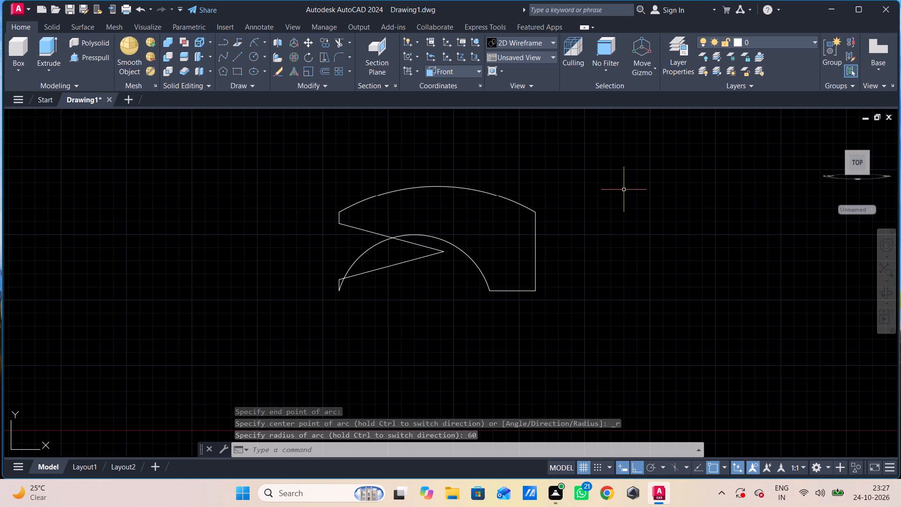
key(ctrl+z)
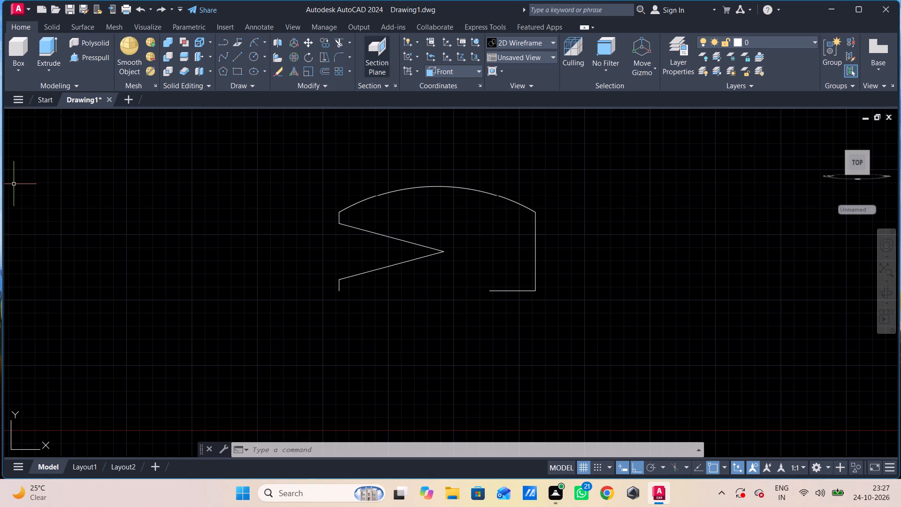
Draw a start-end-radius arc of radius 150 from the bottom line's open end to the lower-left corner.
click(252, 40)
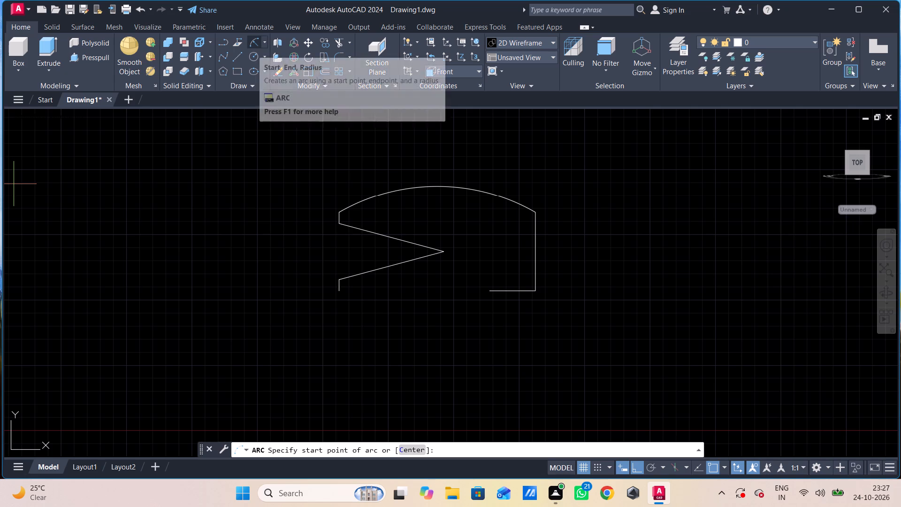
click(494, 292)
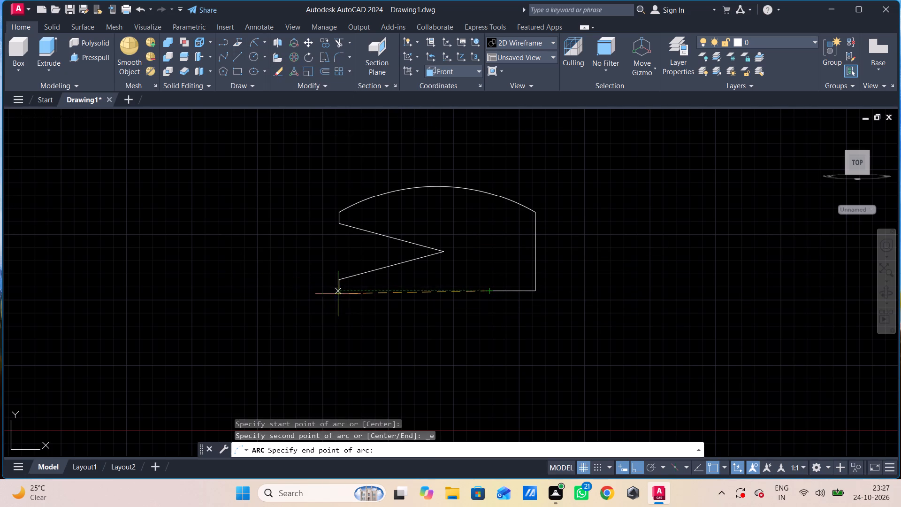
click(344, 294)
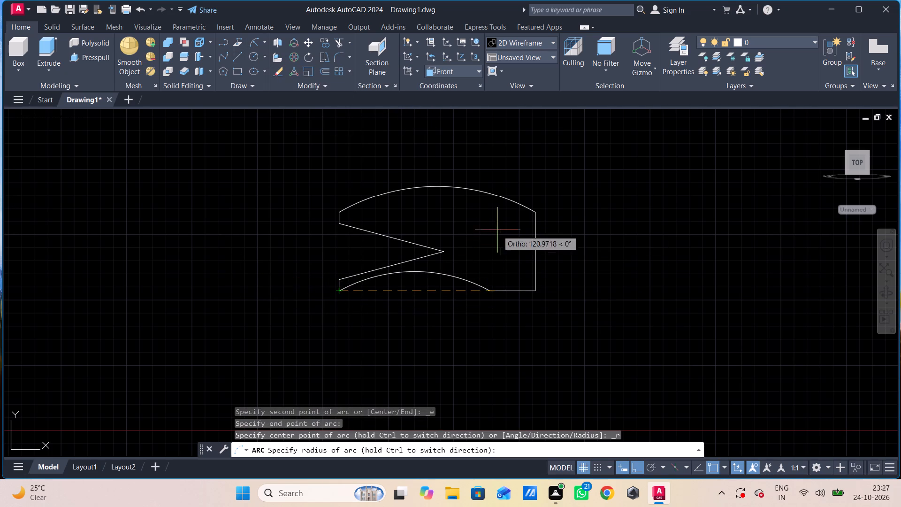
text(150)
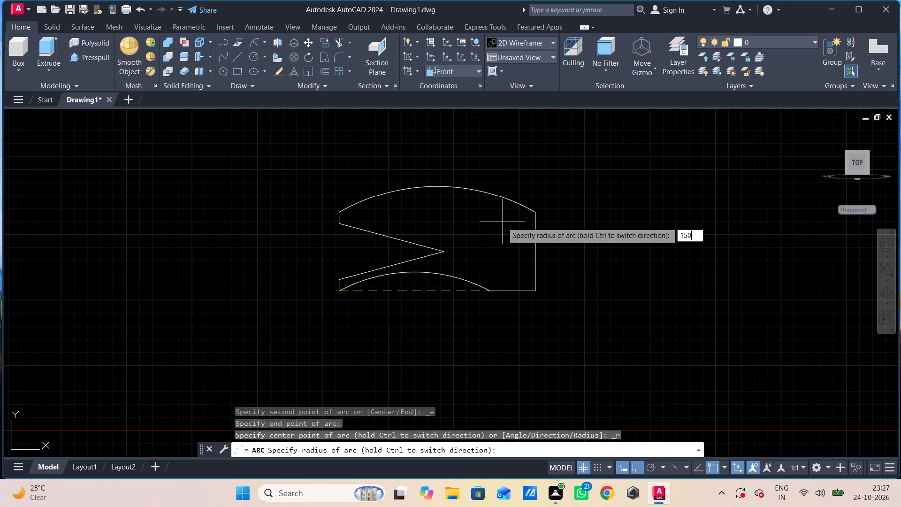
key(Return)
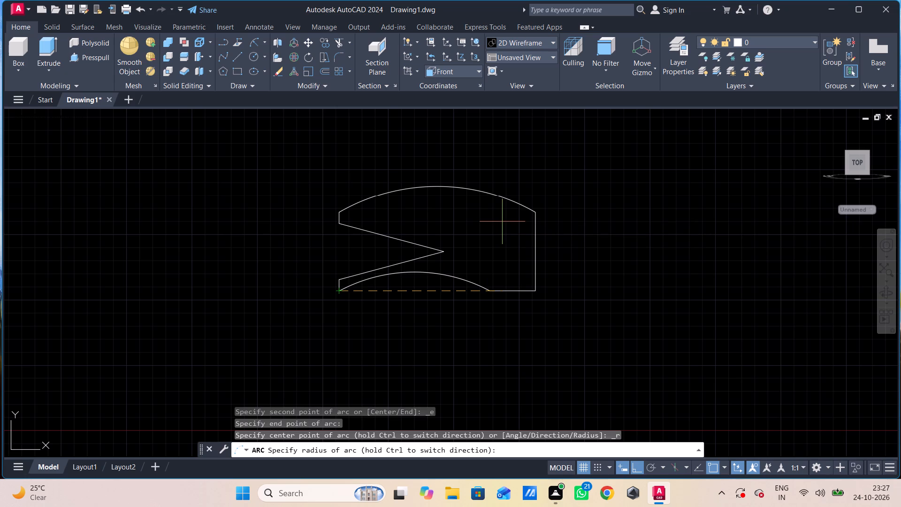
Replace the top arc with a start-end-radius arc of radius 180 between the profile's upper-right and upper-left corners.
click(477, 192)
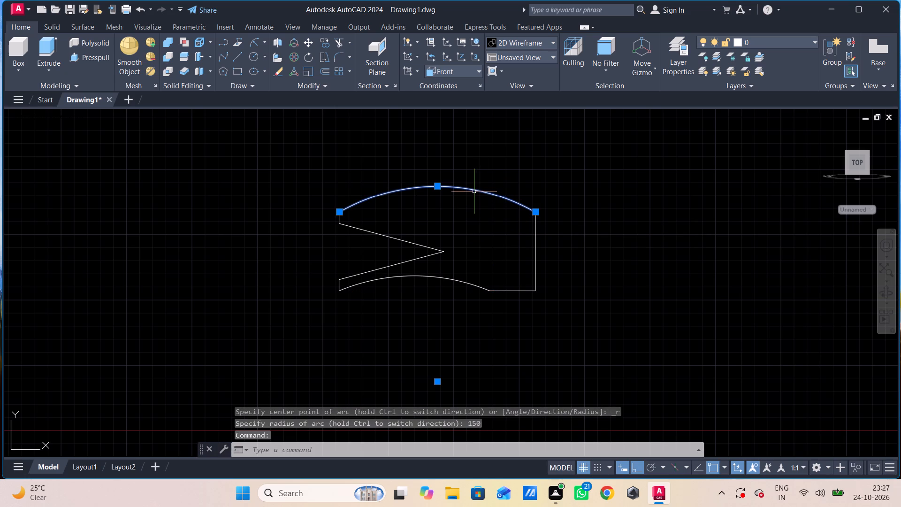
key(Delete)
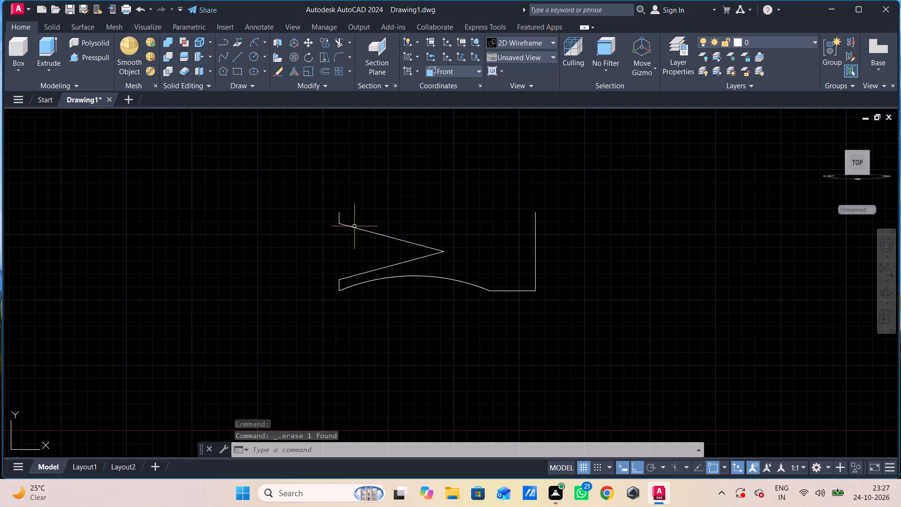
click(260, 38)
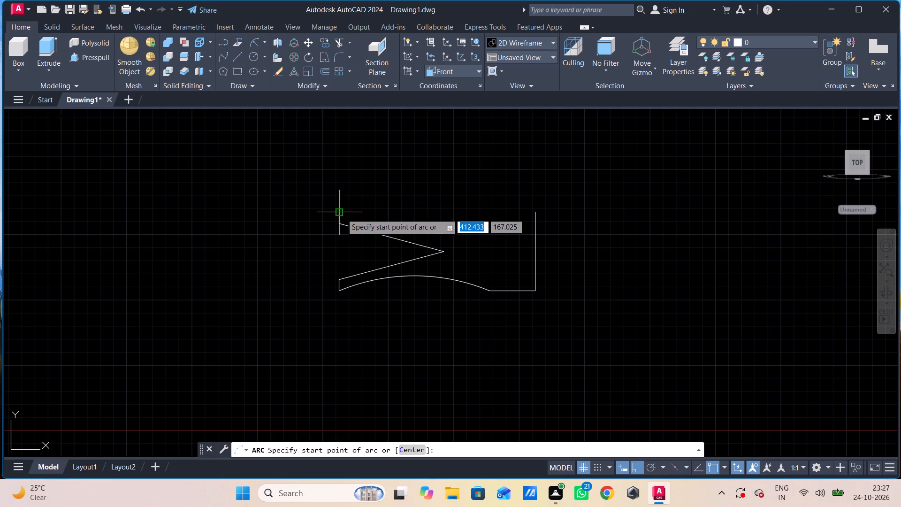
click(539, 213)
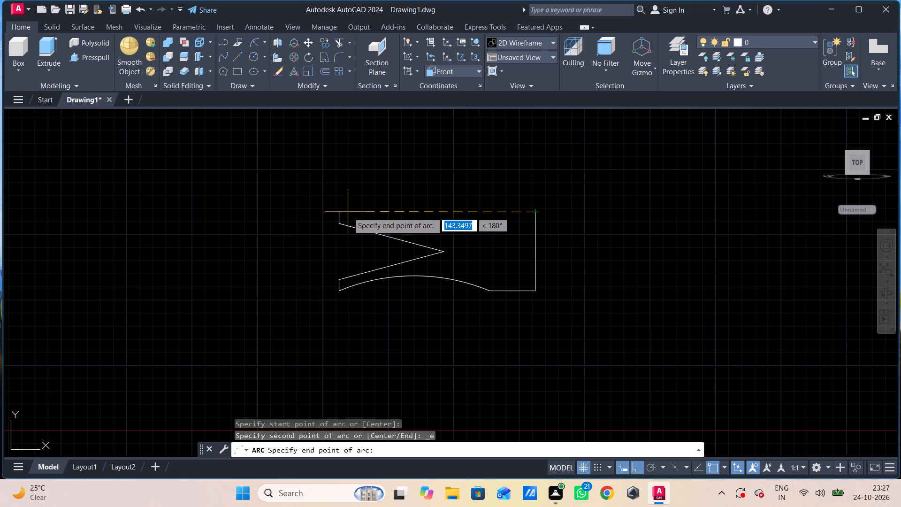
click(342, 213)
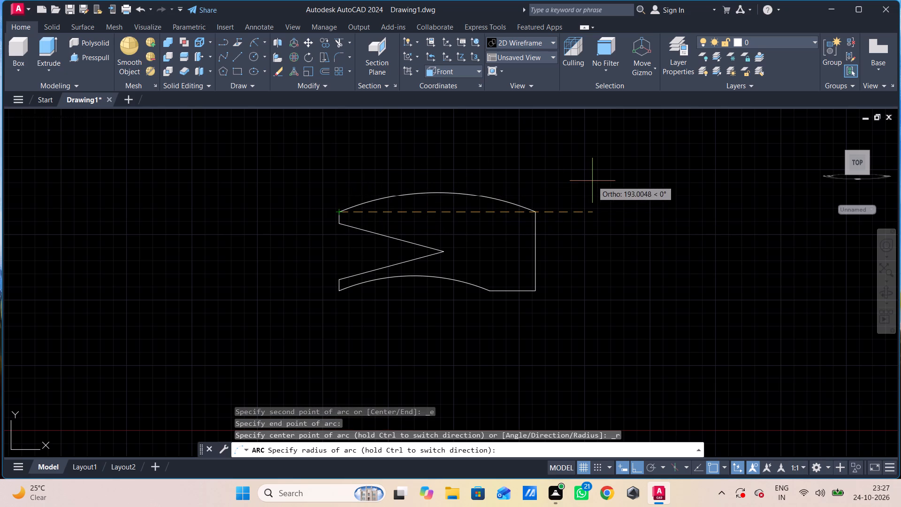
text(180)
key(Return)
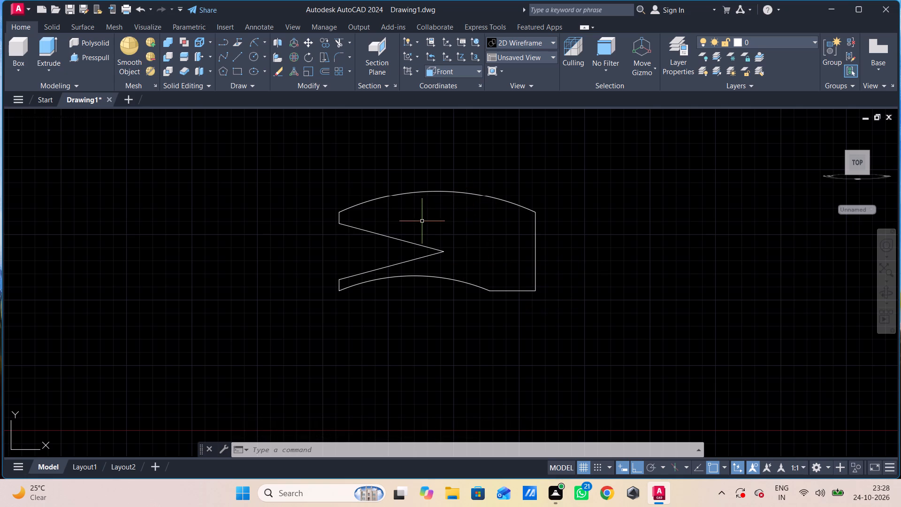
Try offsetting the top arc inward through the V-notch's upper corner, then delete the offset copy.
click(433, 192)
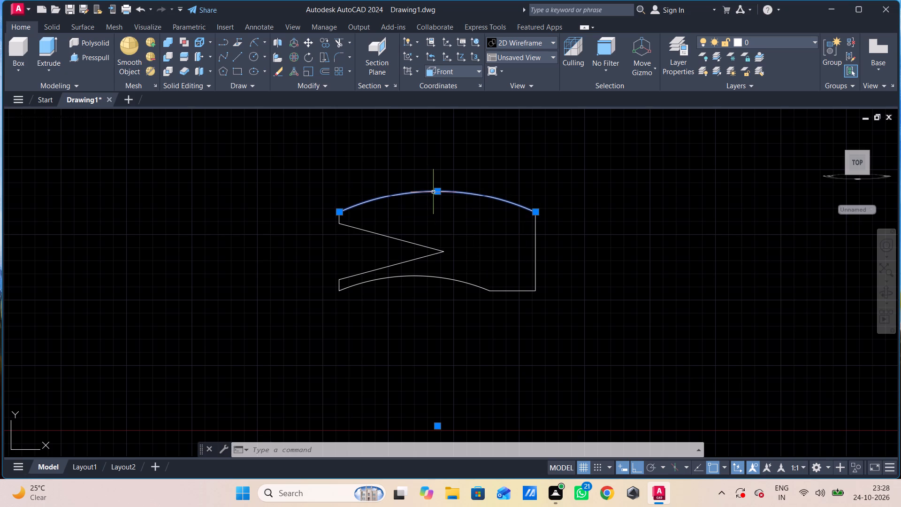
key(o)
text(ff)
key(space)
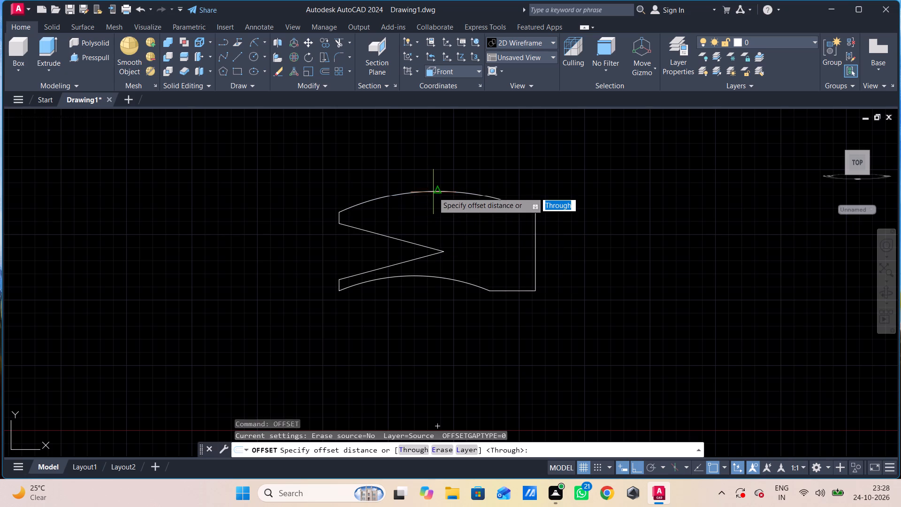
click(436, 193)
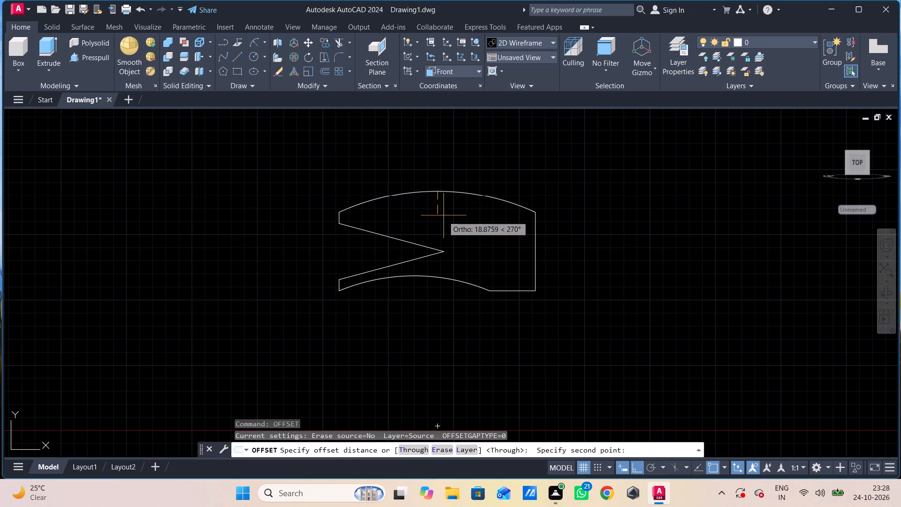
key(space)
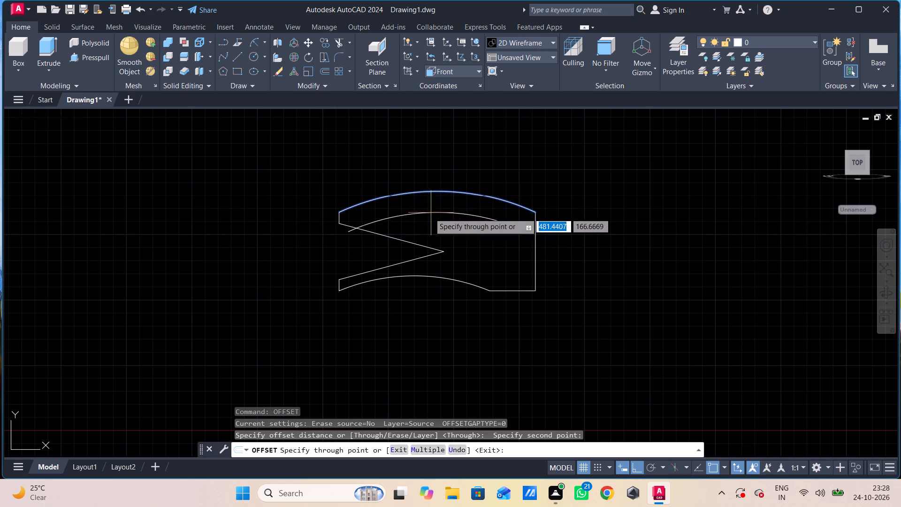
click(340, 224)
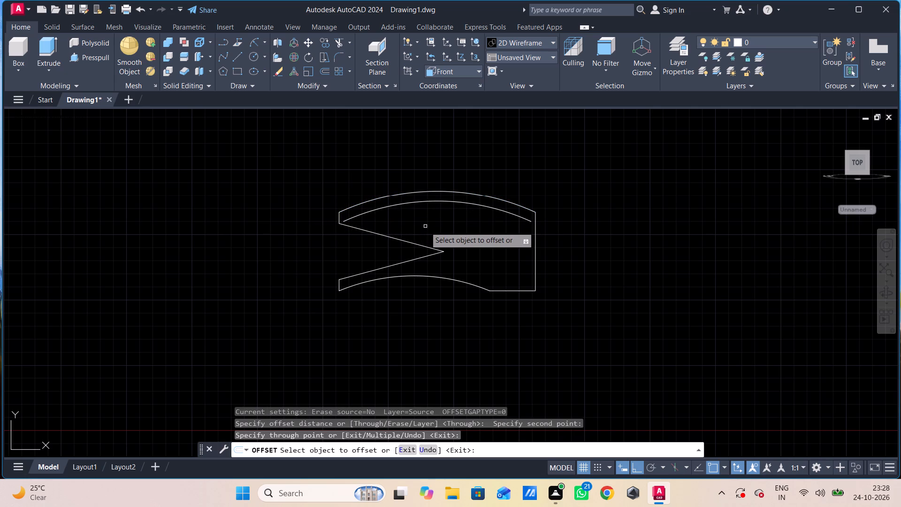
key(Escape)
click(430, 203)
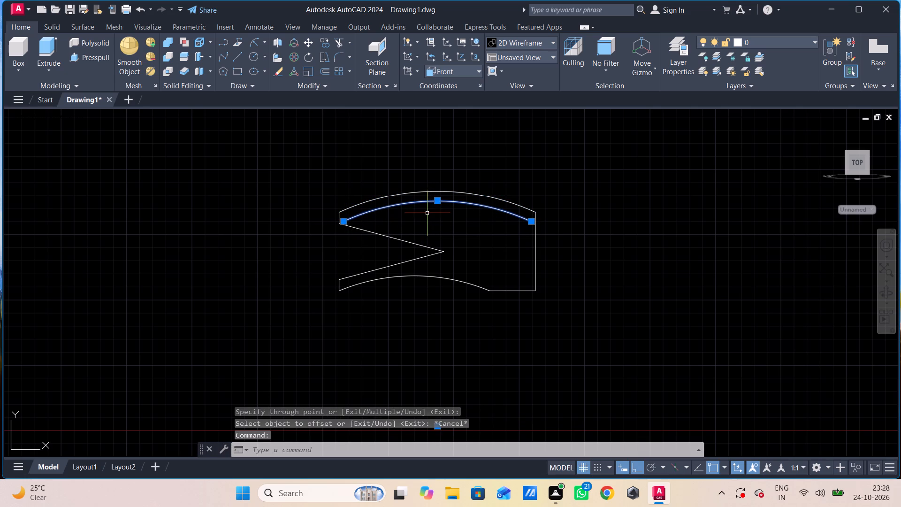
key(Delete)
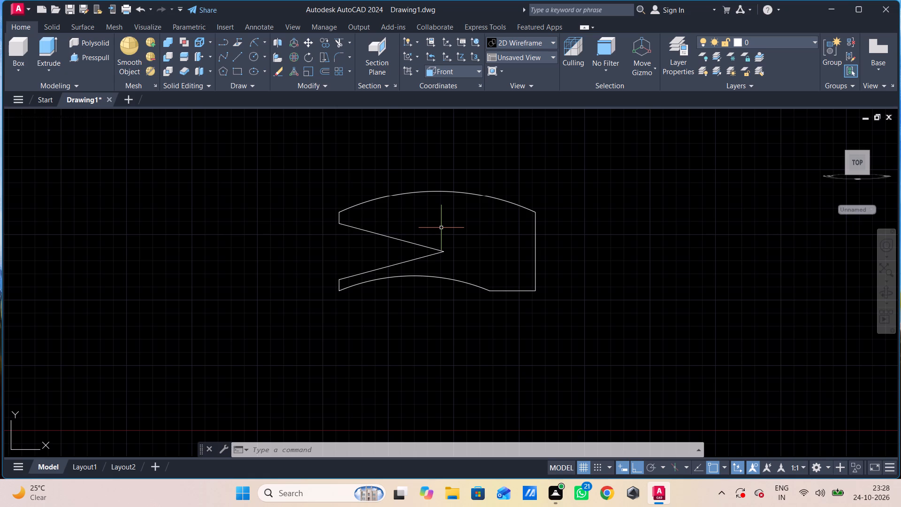
Join all the lines and arcs of the notched front-view profile into a single closed polyline.
click(565, 193)
click(297, 326)
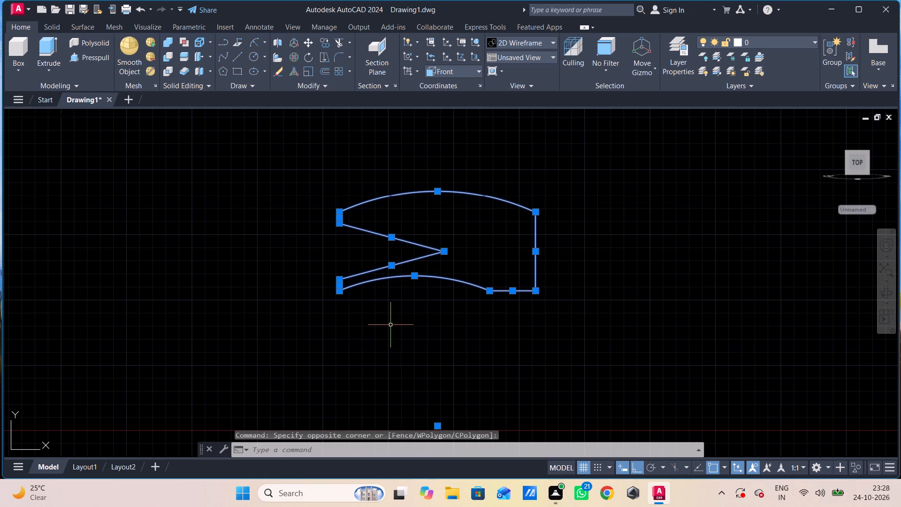
key(j)
key(Return)
Presspull the area inside the closed notched profile into a solid extending behind the profile plane.
click(109, 58)
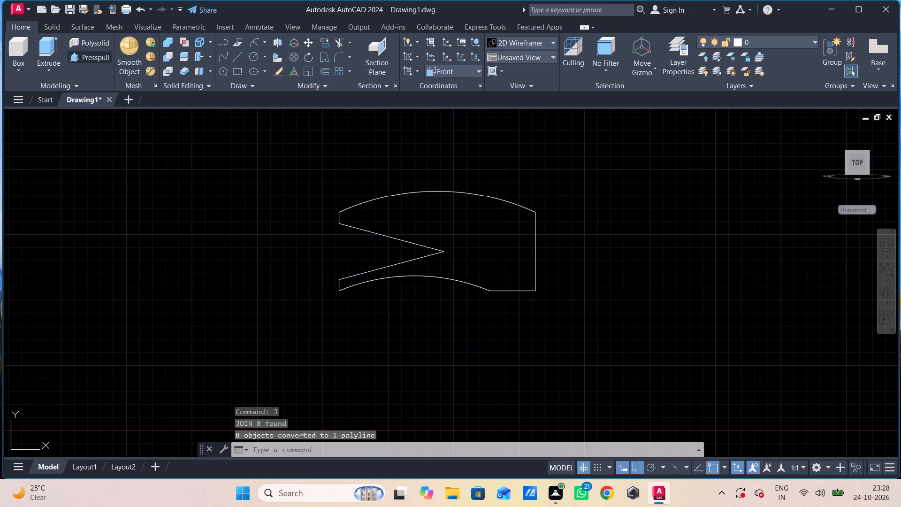
shift+middle_drag(544, 228, 519, 244)
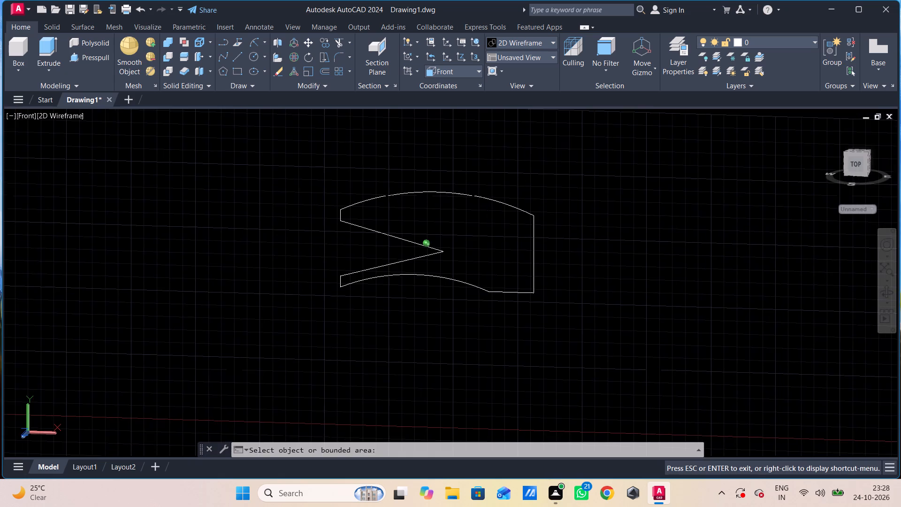
shift+middle_drag(519, 244, 505, 250)
click(502, 250)
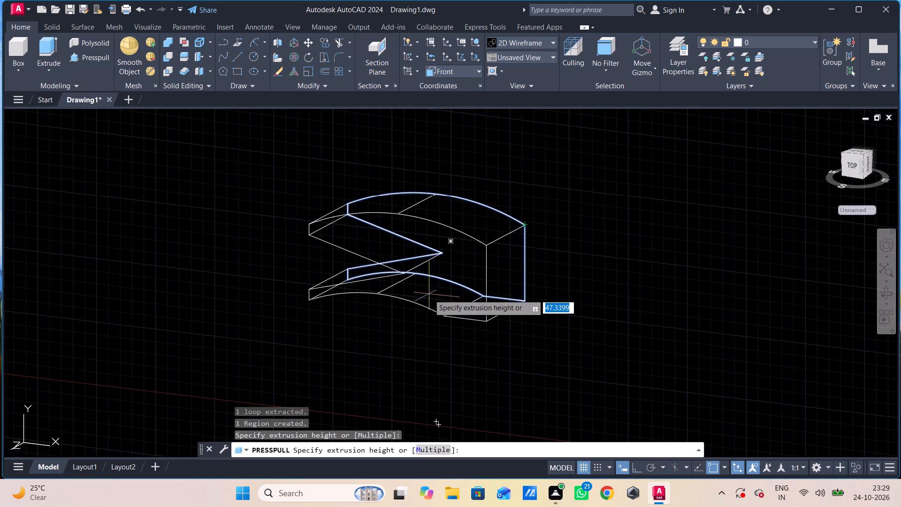
click(527, 211)
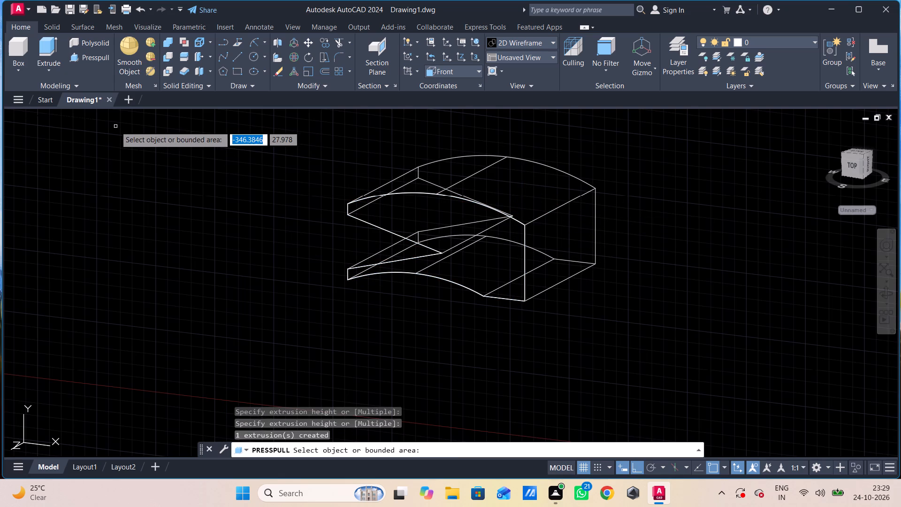
key(Escape)
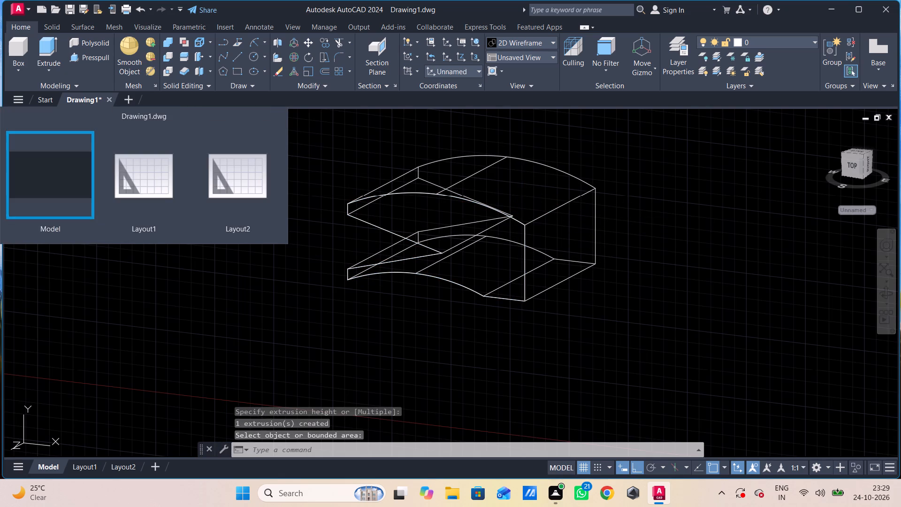
Set the viewport's visual style to Shades of Gray.
click(78, 113)
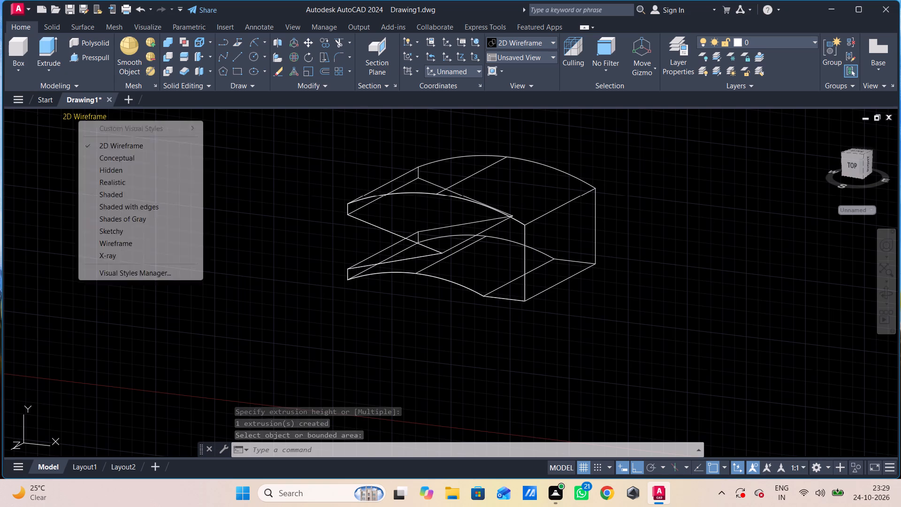
click(122, 221)
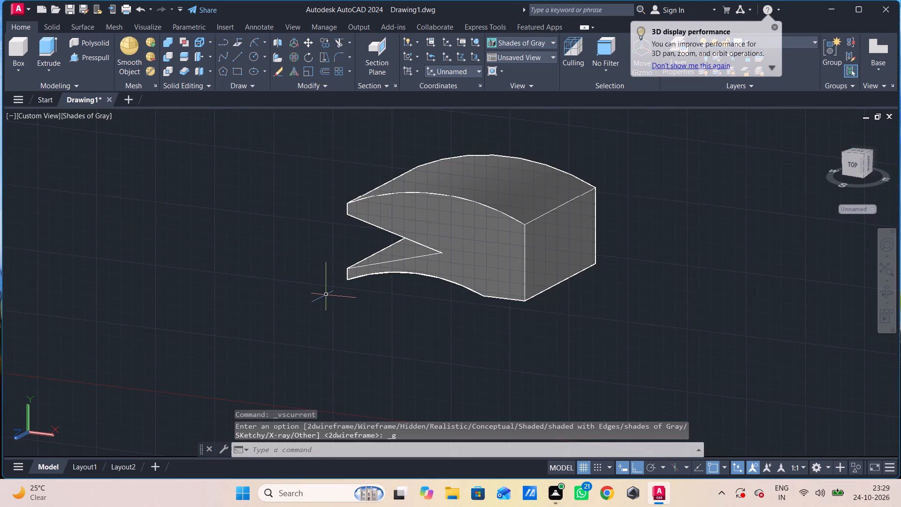
Inspect the shaded solid from different angles, then set the viewport to the Top view.
shift+middle_drag(346, 296, 397, 272)
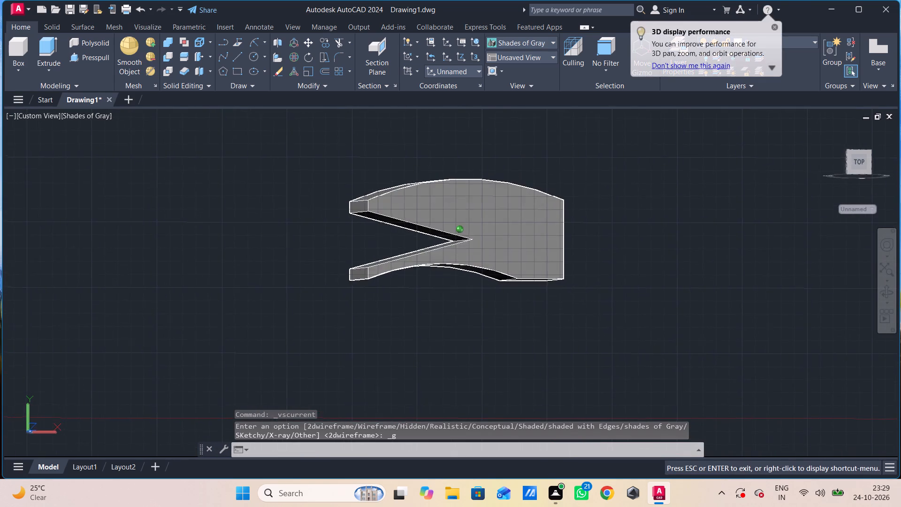
shift+middle_drag(397, 272, 396, 301)
shift+middle_click(396, 301)
shift+middle_click(373, 293)
scroll(372, 283, down, 1)
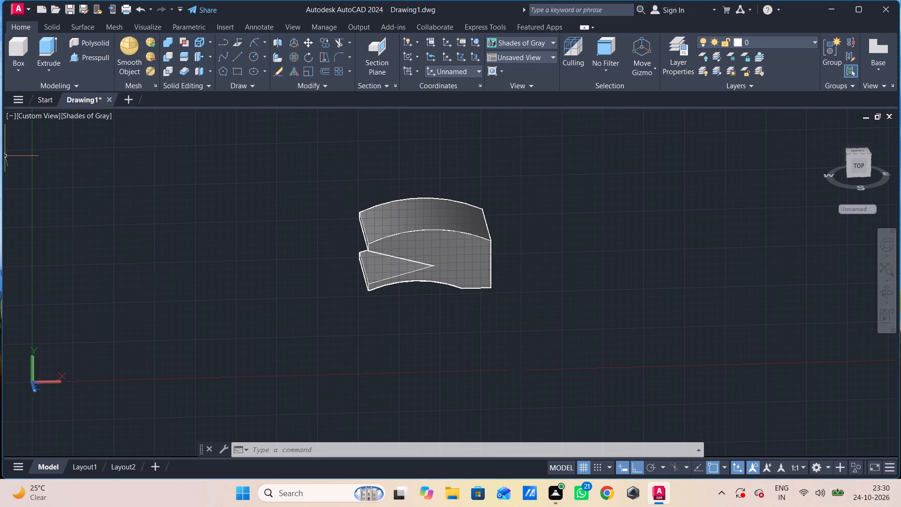
click(30, 114)
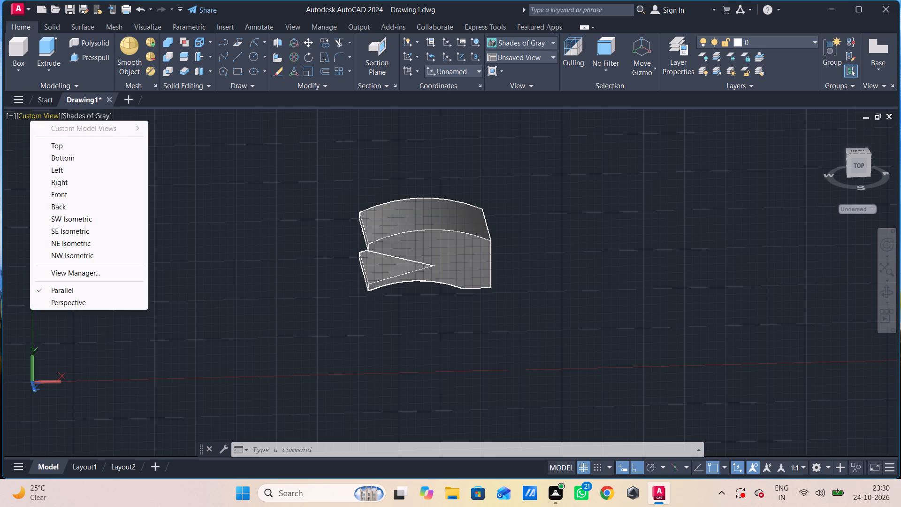
click(48, 146)
In empty space beside the solid, draw a 190 horizontal line towards positive X, continued by a 60 vertical line towards positive Y.
scroll(260, 204, down, 2)
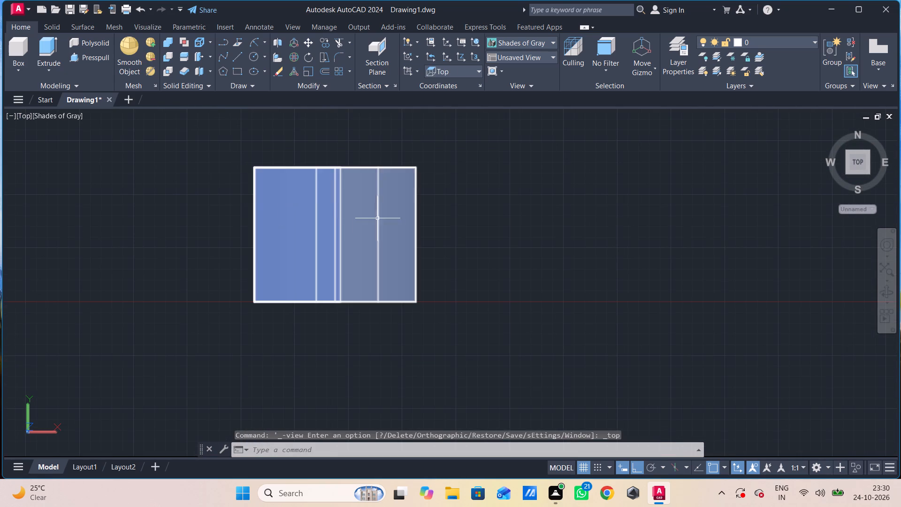
middle_drag(384, 220, 165, 236)
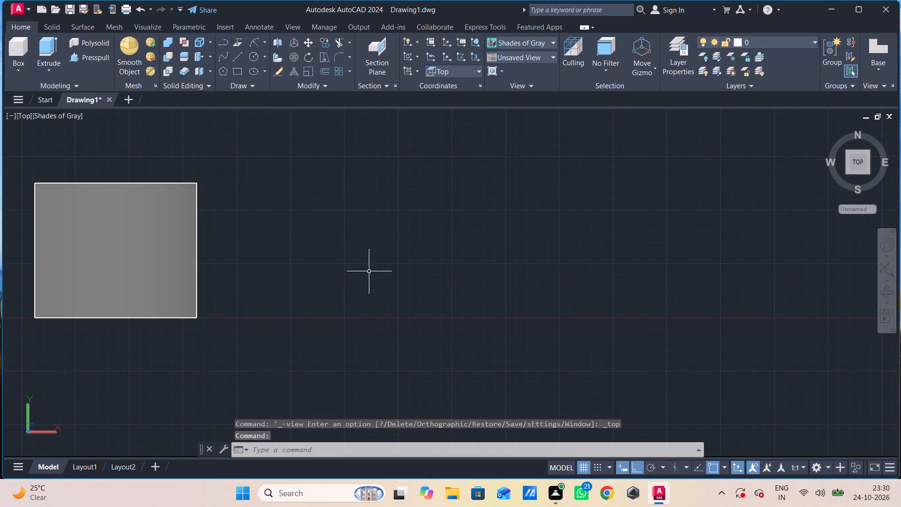
key(l)
key(Return)
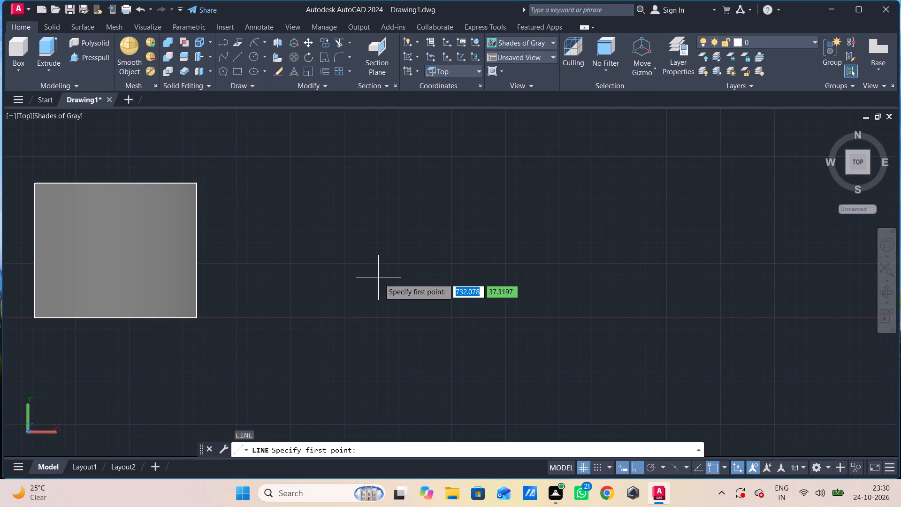
click(460, 244)
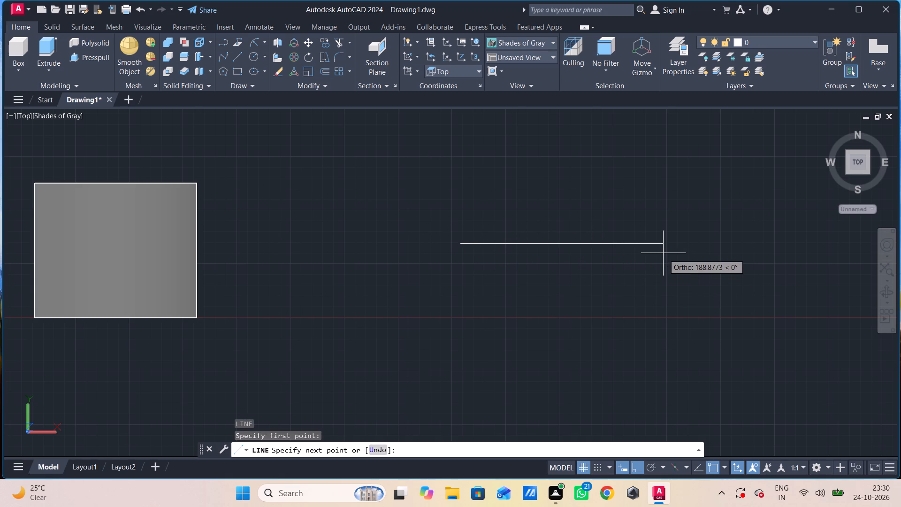
text(190)
key(Return)
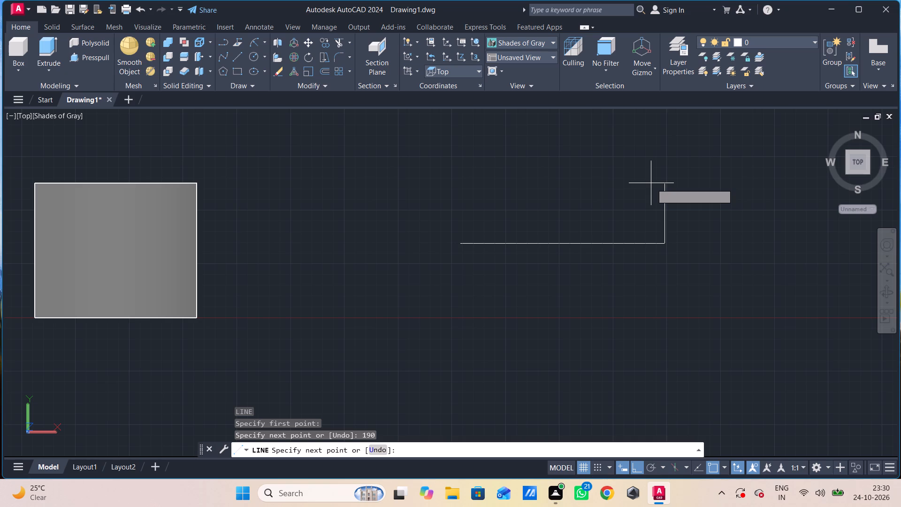
text(60)
key(Return)
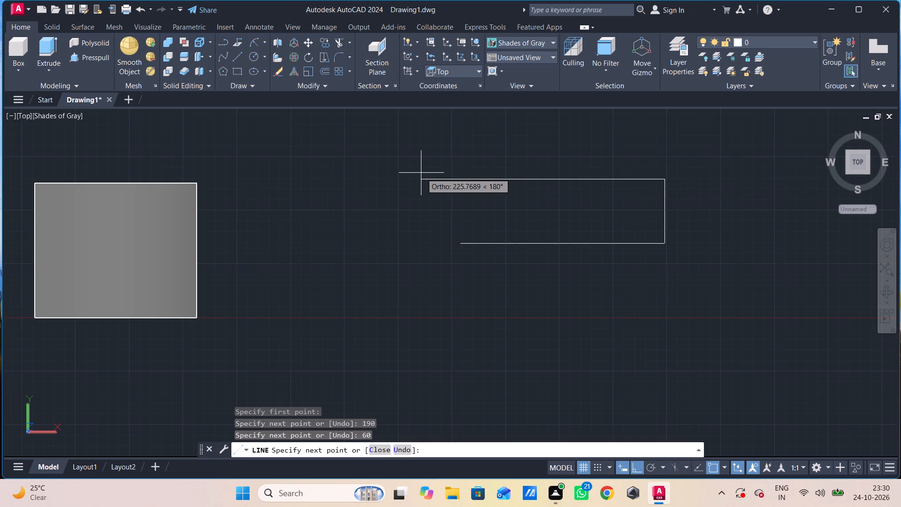
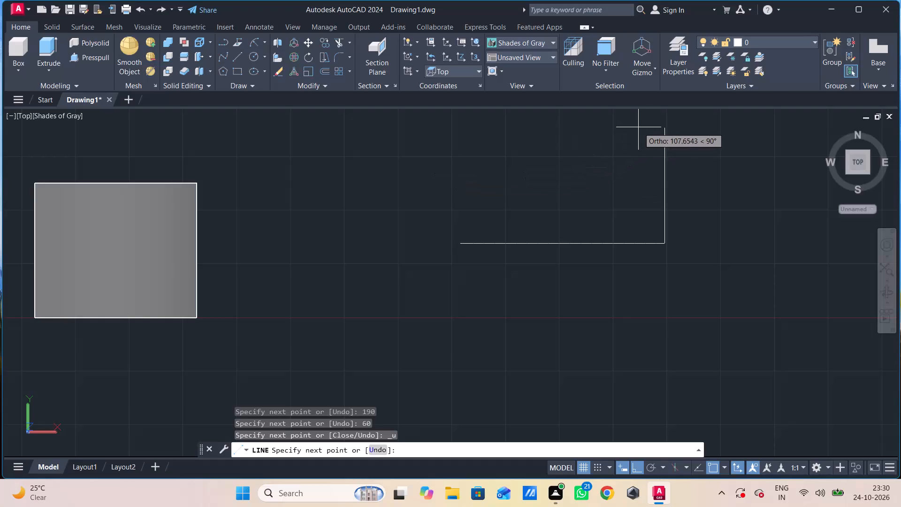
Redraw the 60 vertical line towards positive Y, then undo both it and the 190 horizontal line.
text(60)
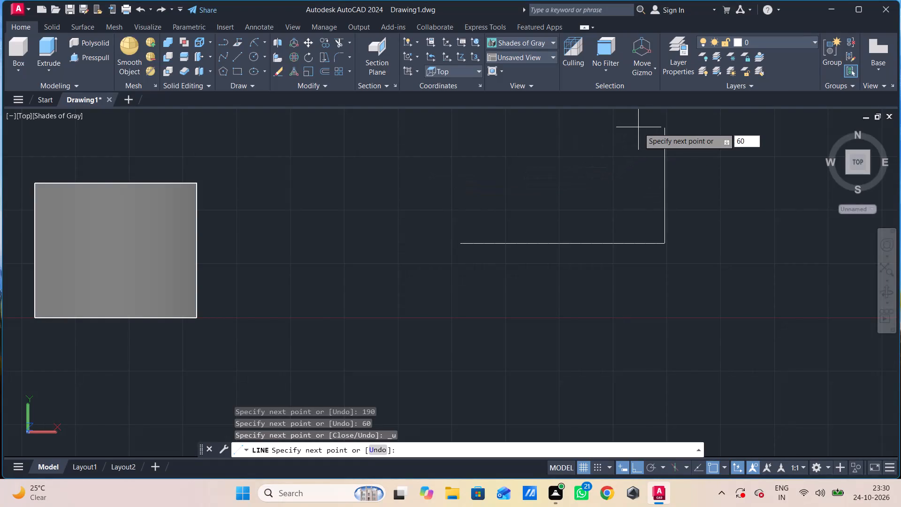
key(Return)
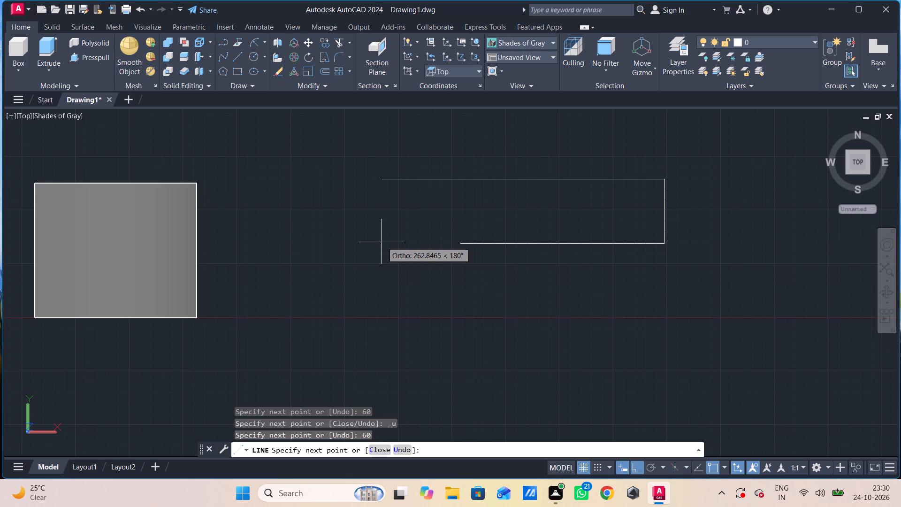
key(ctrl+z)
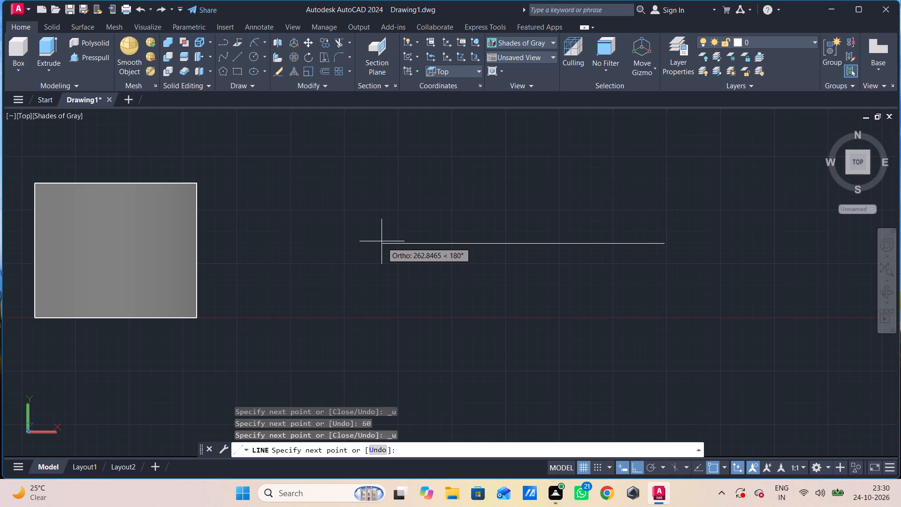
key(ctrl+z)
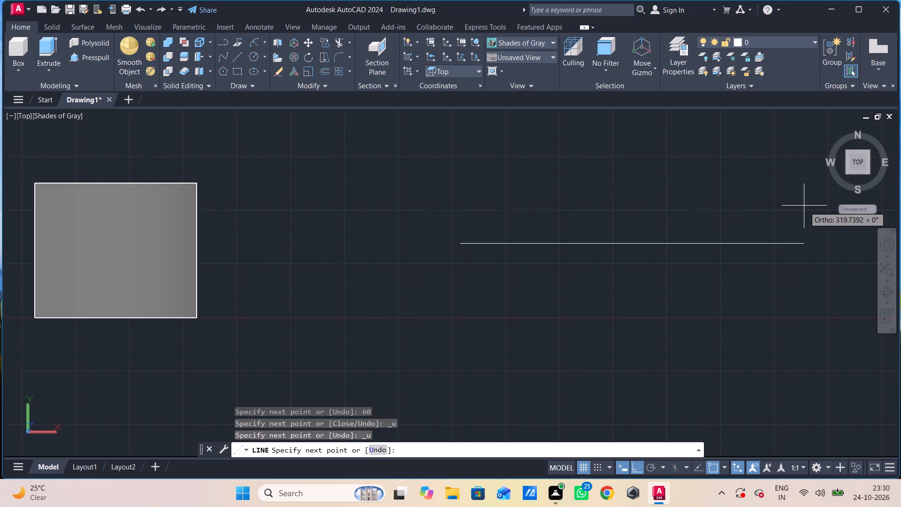
From the same start point, draw a closed rectangle of lines, 150 along X by 60 along Y.
text(150)
key(Return)
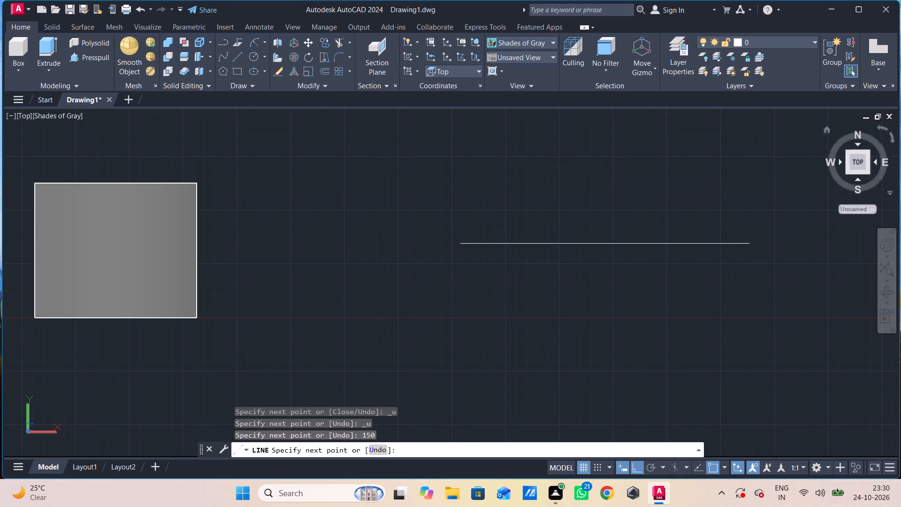
text(60)
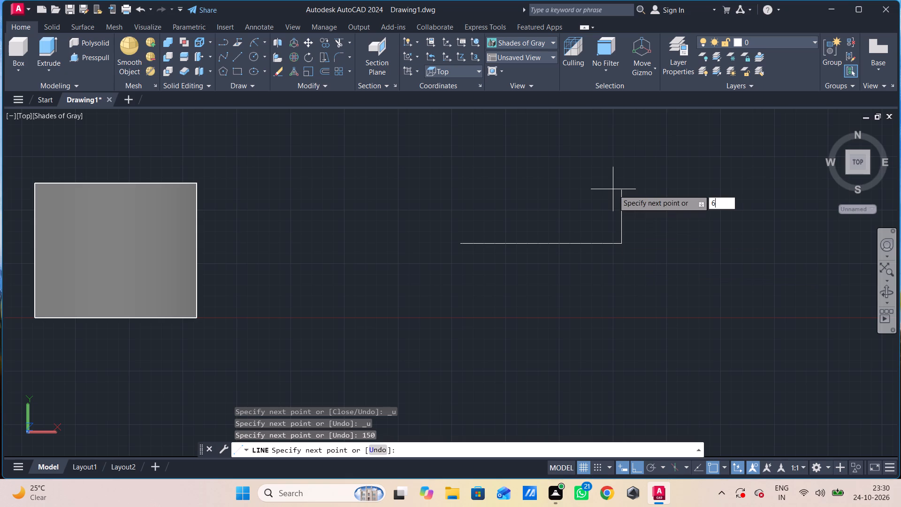
key(Return)
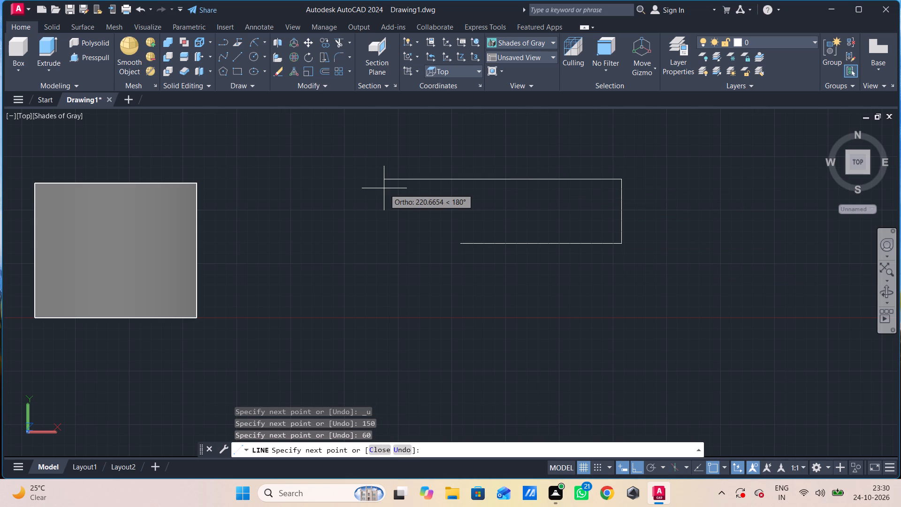
text(150)
key(Return)
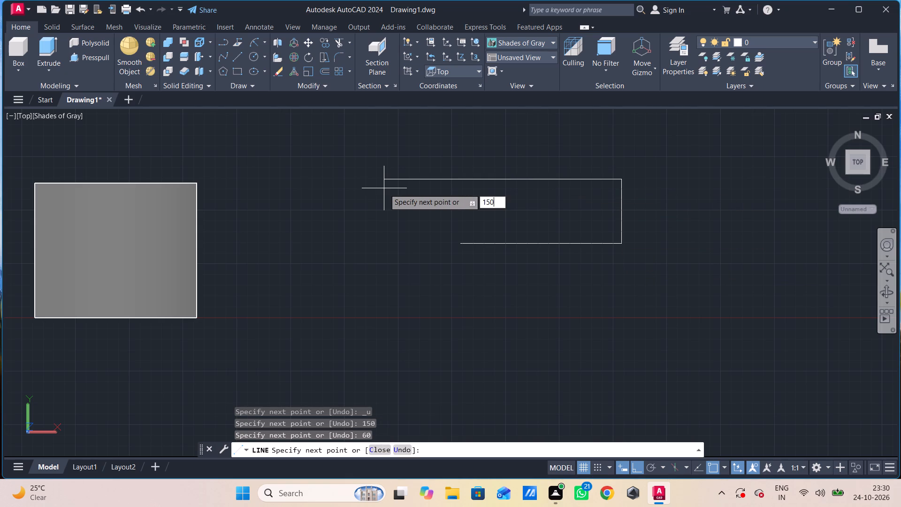
click(459, 244)
key(Escape)
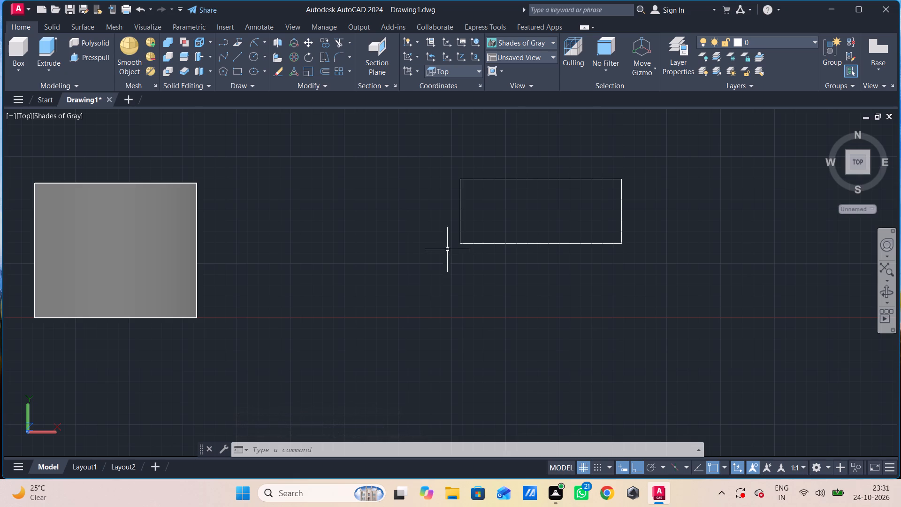
Draw an 80 horizontal line into the rectangle from the midpoint of its left short edge.
key(l)
key(Return)
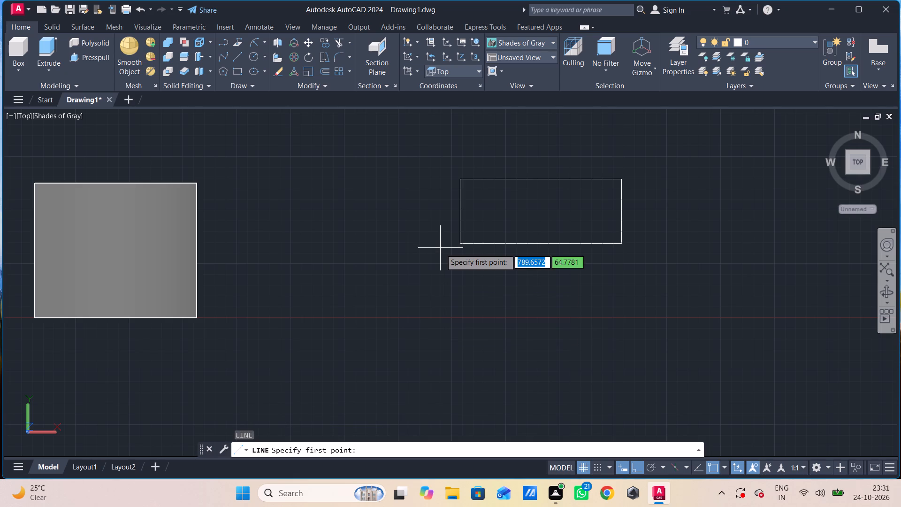
click(456, 211)
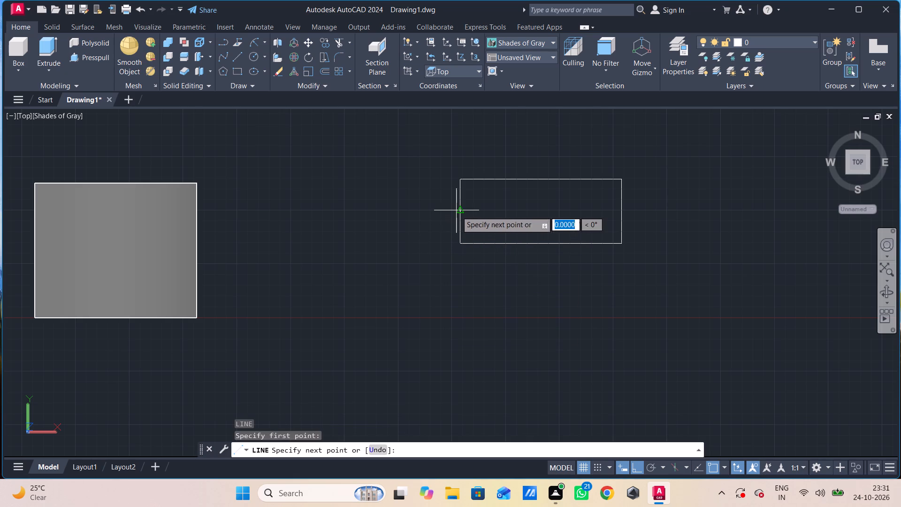
text(80)
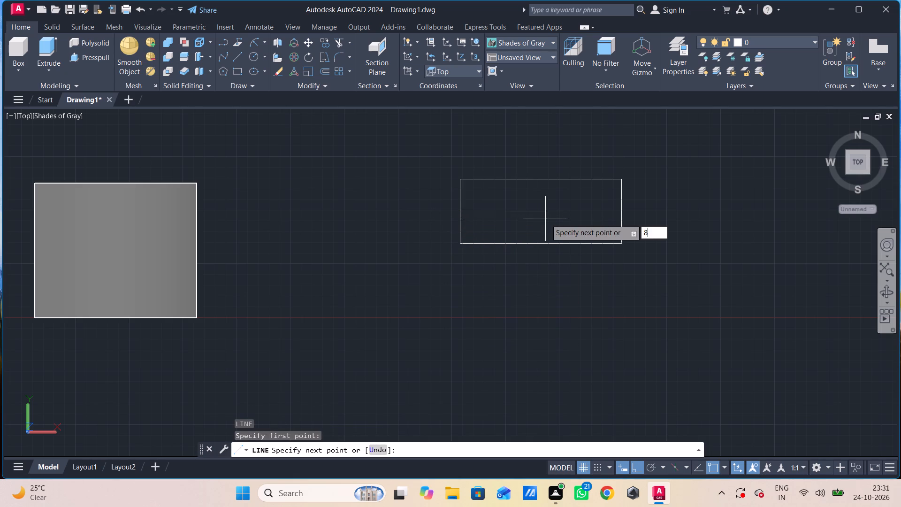
key(Return)
key(Escape)
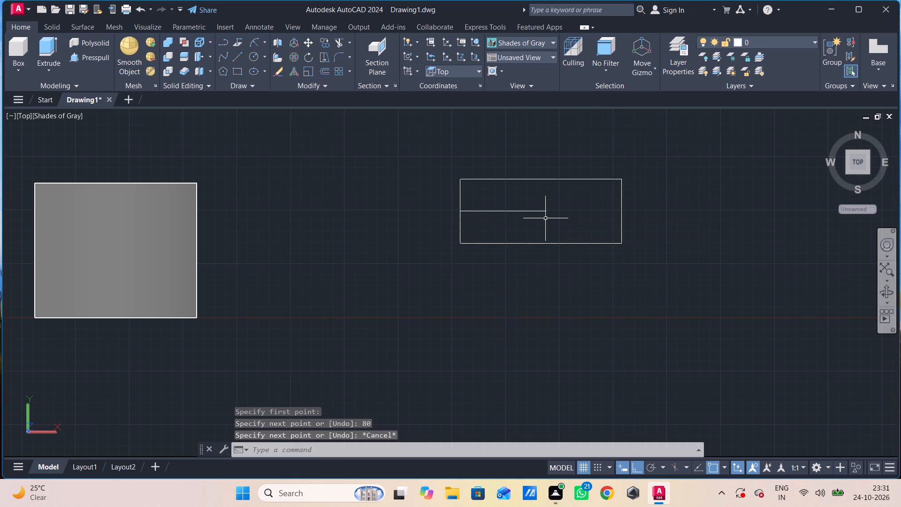
From the inner end of the 80 centre line, draw a line of length 100 at 165°.
key(l)
key(Return)
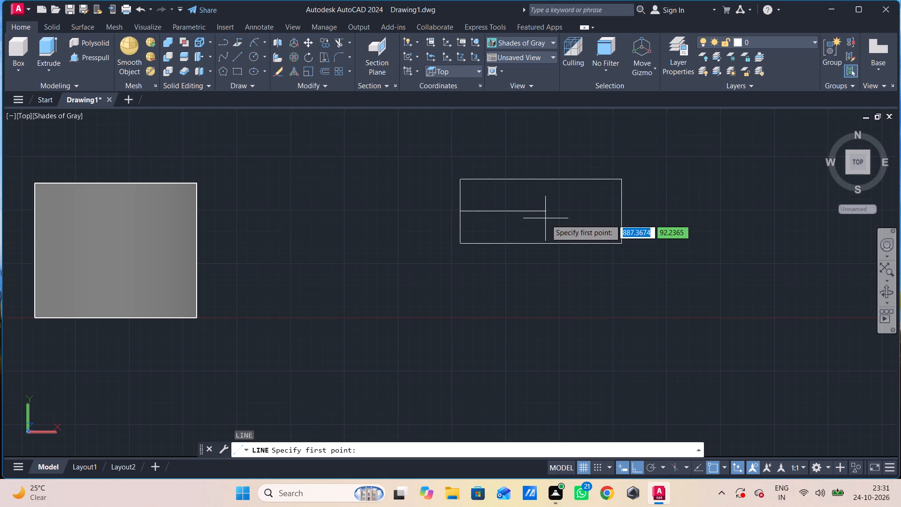
click(549, 211)
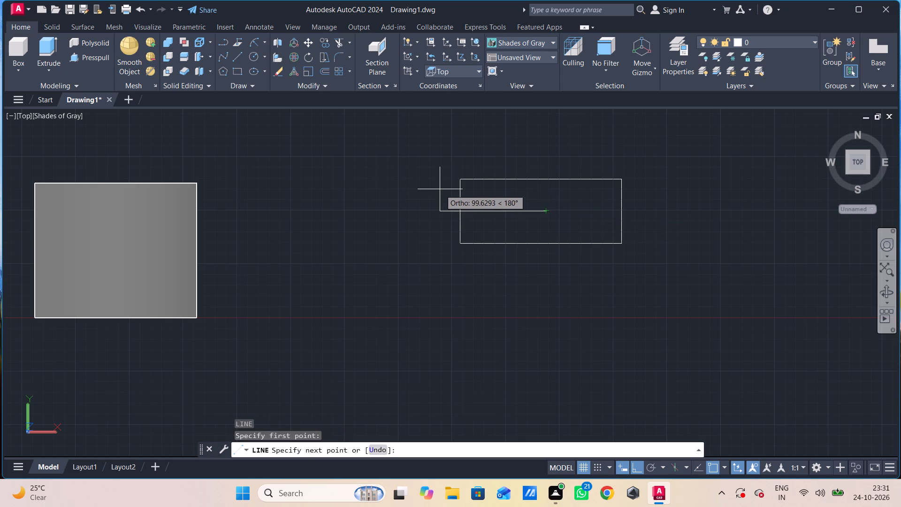
key(shift+at)
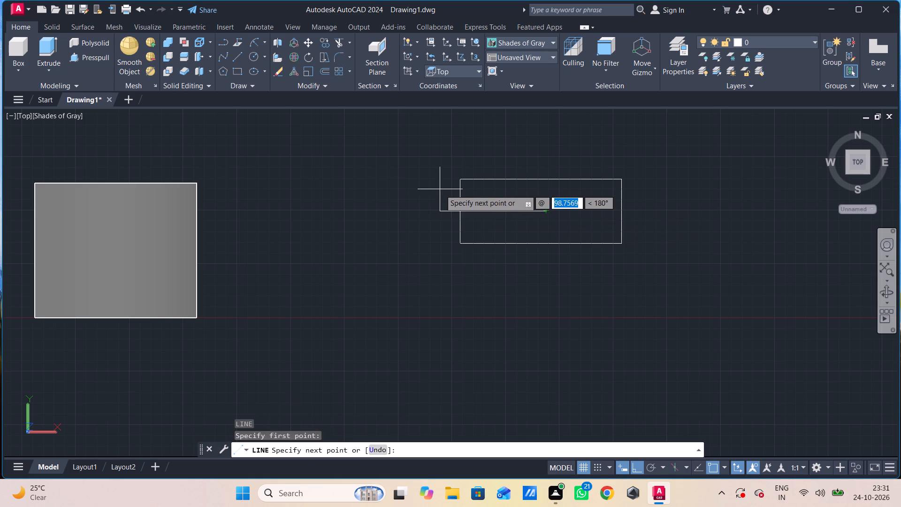
key(shift+less)
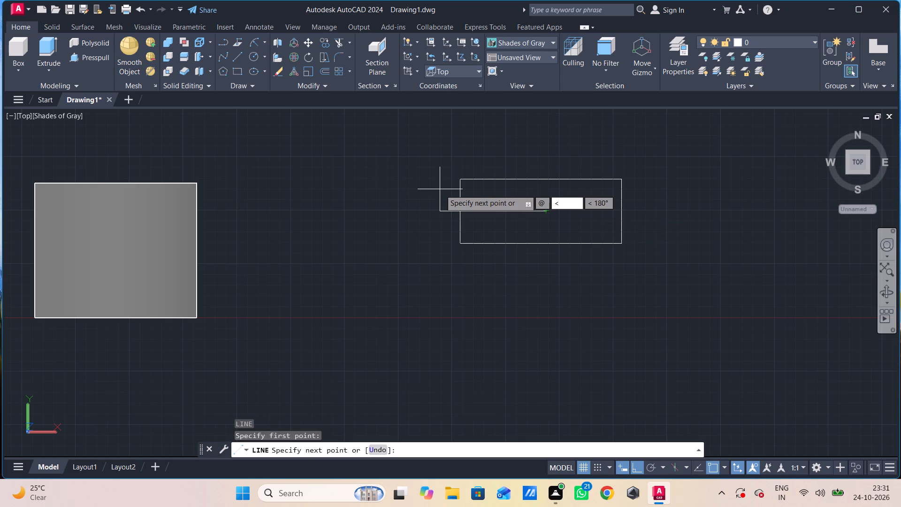
text(100)
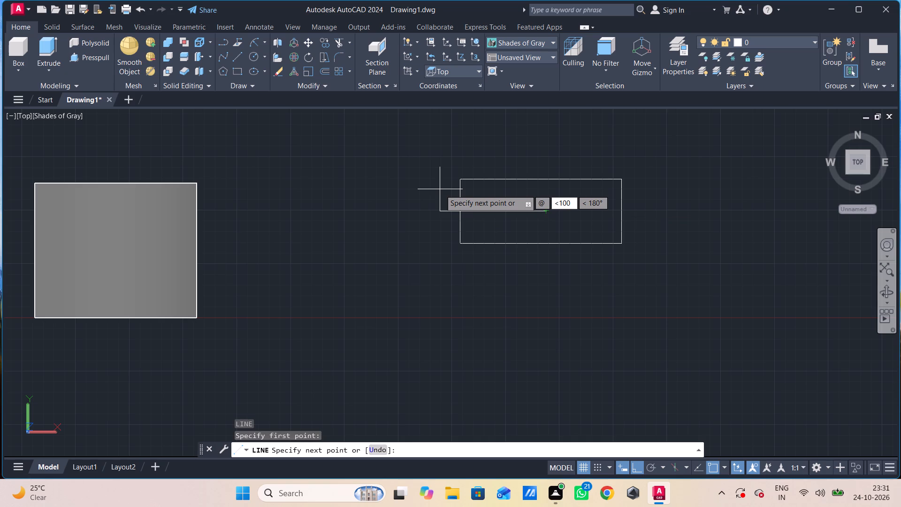
key(BackSpace)
key(BackSpace)
key(BackSpace)
key(BackSpace)
text(100)
text(<165)
key(Return)
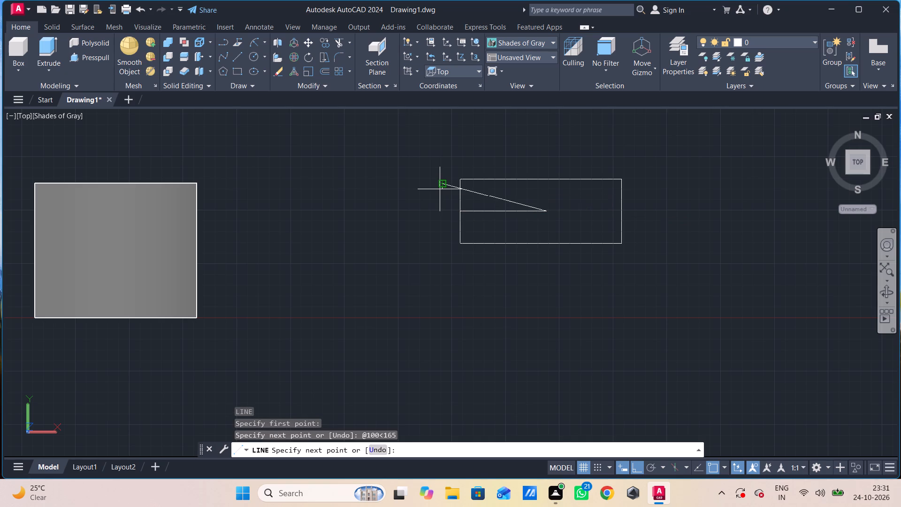
key(Escape)
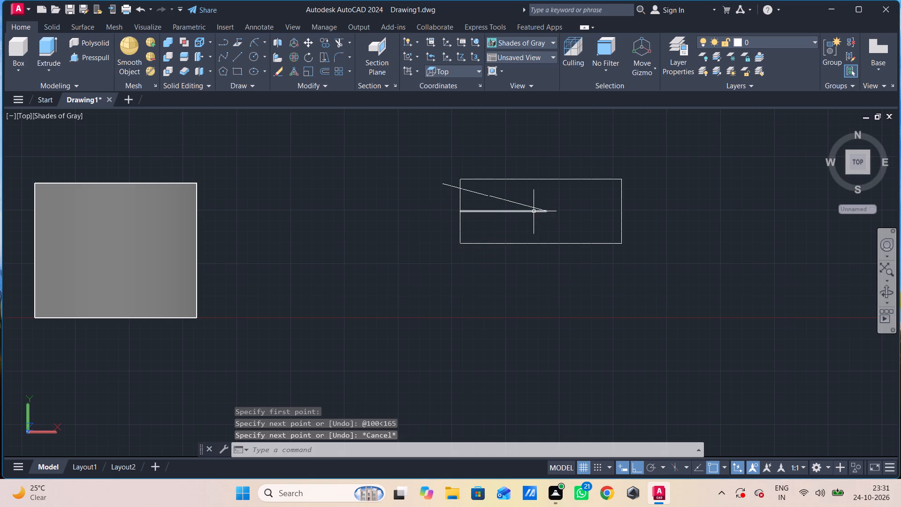
Mirror the angled line about the 80 centre line, keeping the original.
click(534, 207)
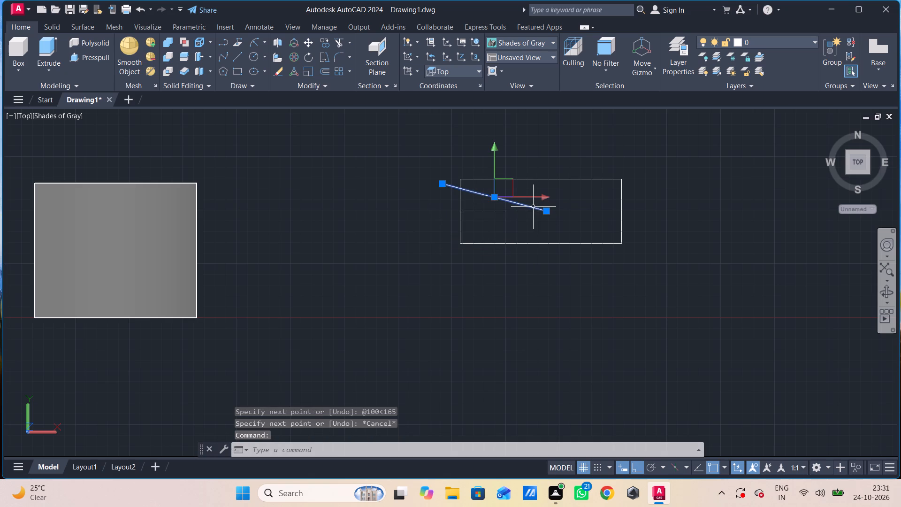
text(mi)
key(Return)
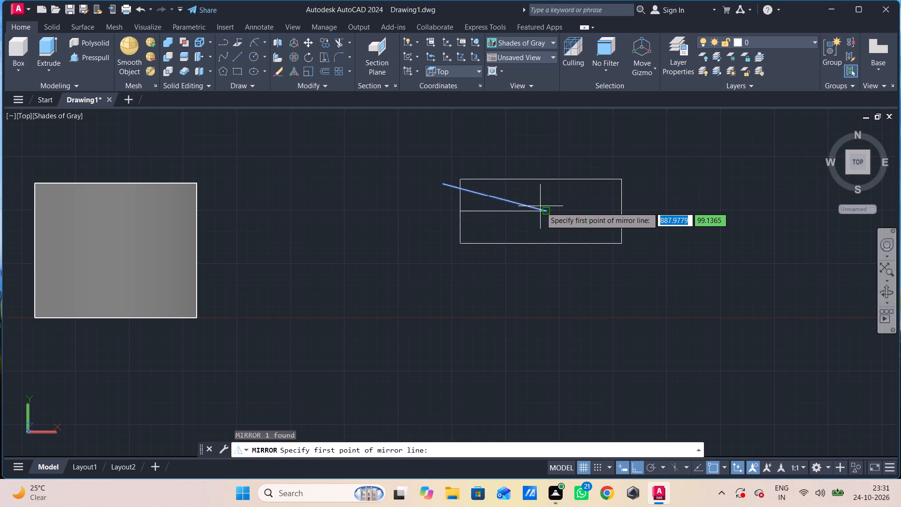
click(543, 208)
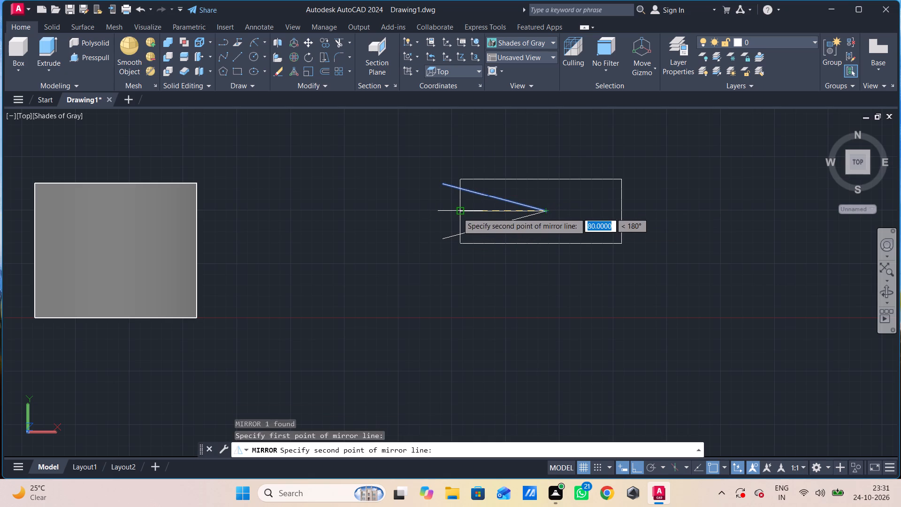
click(458, 213)
drag(492, 251, 458, 213)
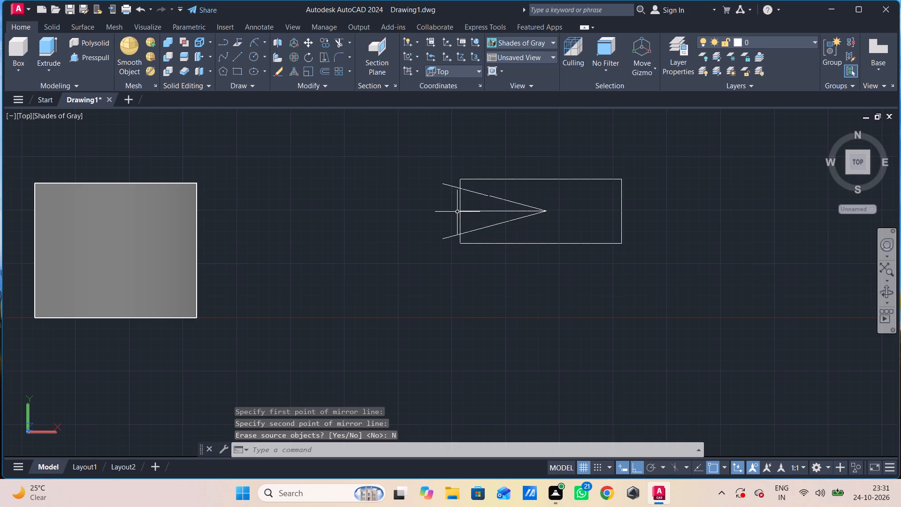
Trim away the centre line, the left edge between the angled lines, and both overhanging ends to leave an open V notch.
text(tr)
key(space)
drag(476, 199, 441, 221)
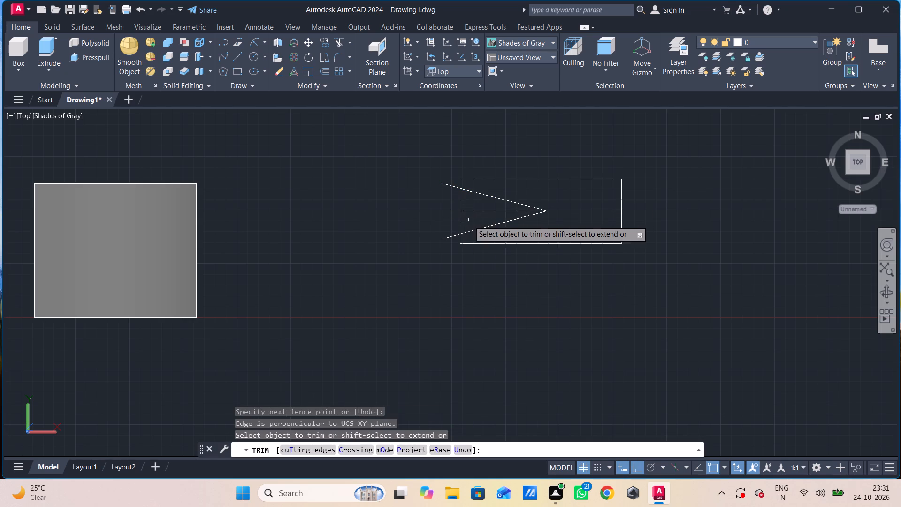
scroll(477, 212, up, 2)
click(477, 197)
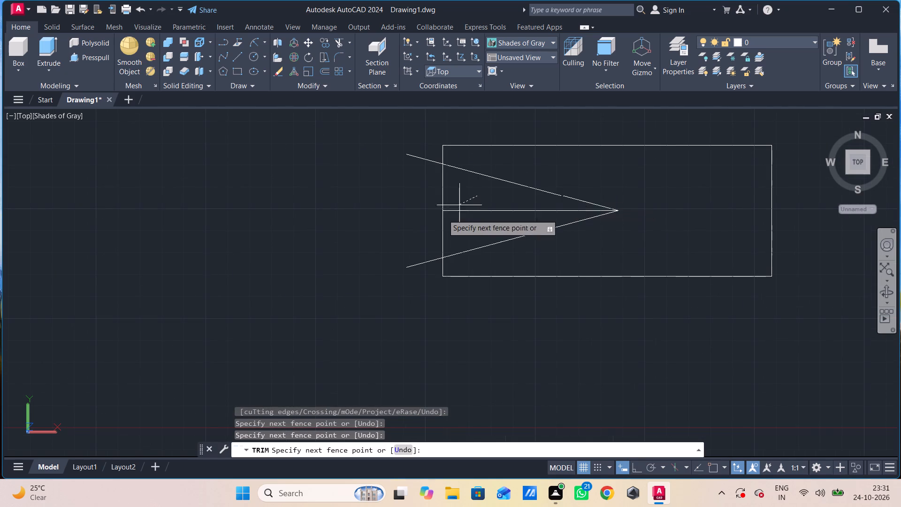
scroll(416, 226, up, 1)
click(415, 226)
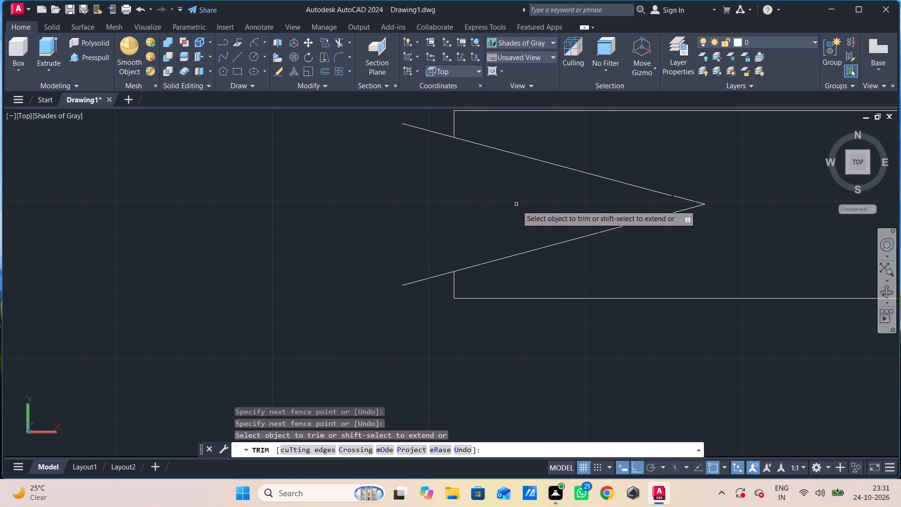
drag(412, 244, 417, 282)
drag(434, 248, 446, 317)
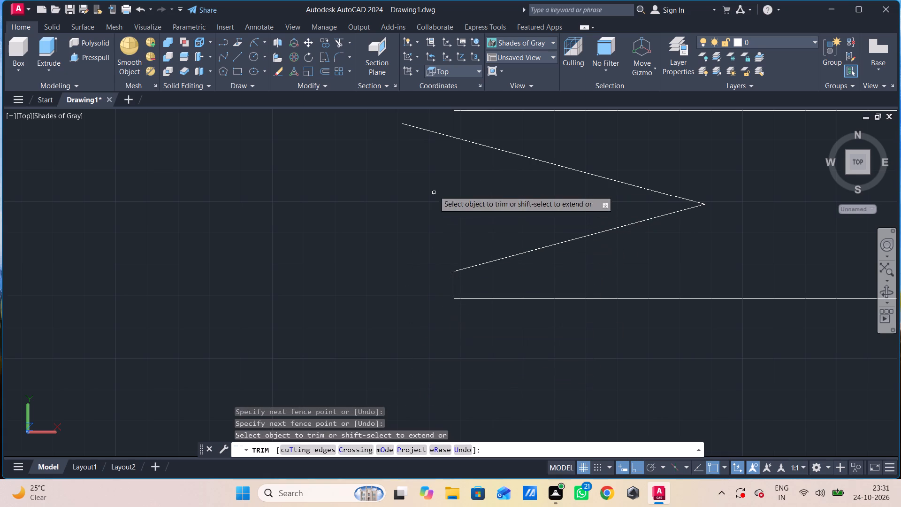
drag(443, 106, 444, 135)
click(444, 134)
scroll(452, 147, down, 1)
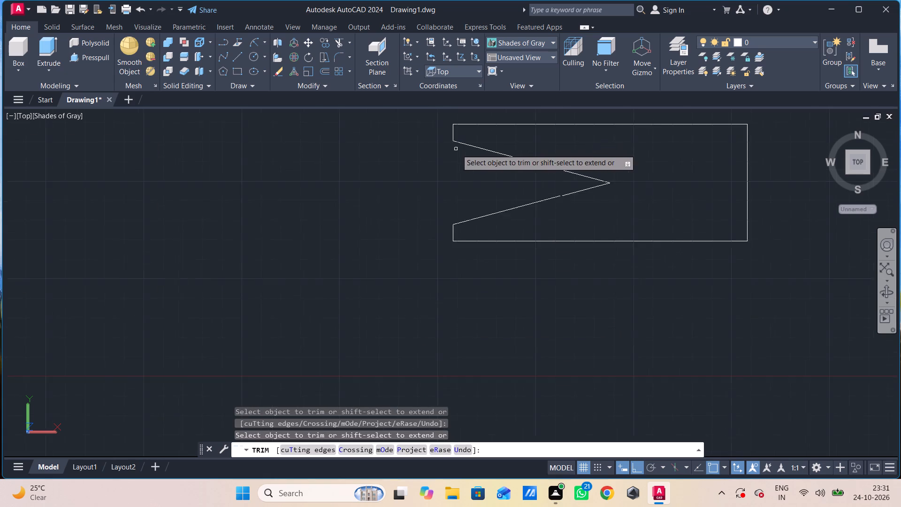
scroll(457, 149, down, 1)
key(Escape)
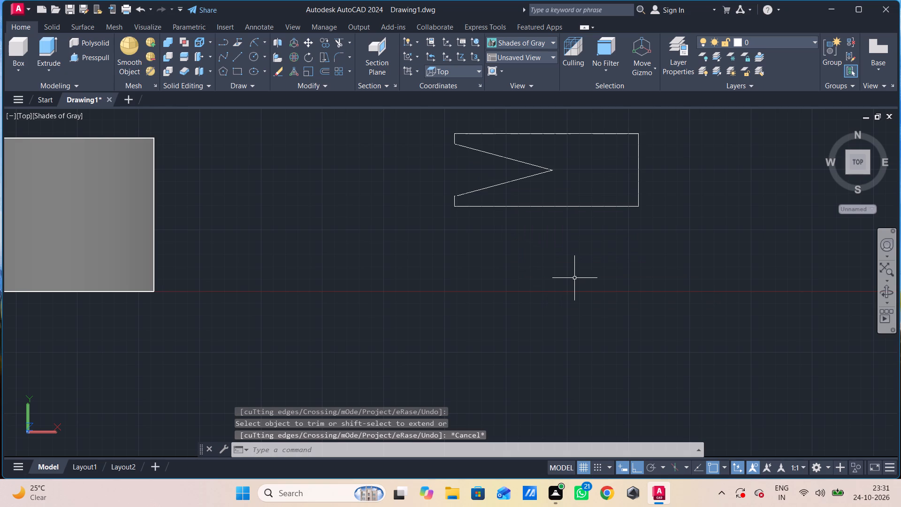
Draw a start-end-radius arc of radius 60 from the outline's upper right corner to its lower right corner, curving inward.
click(257, 44)
click(639, 135)
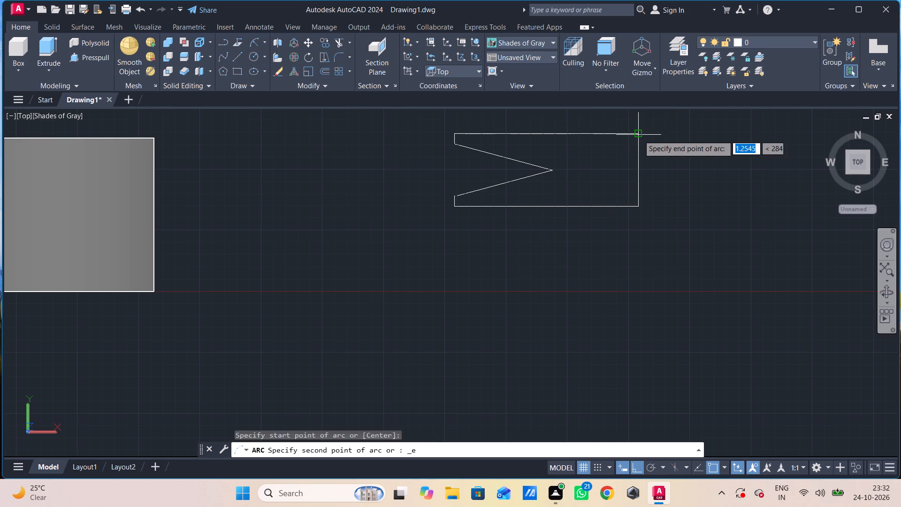
click(638, 205)
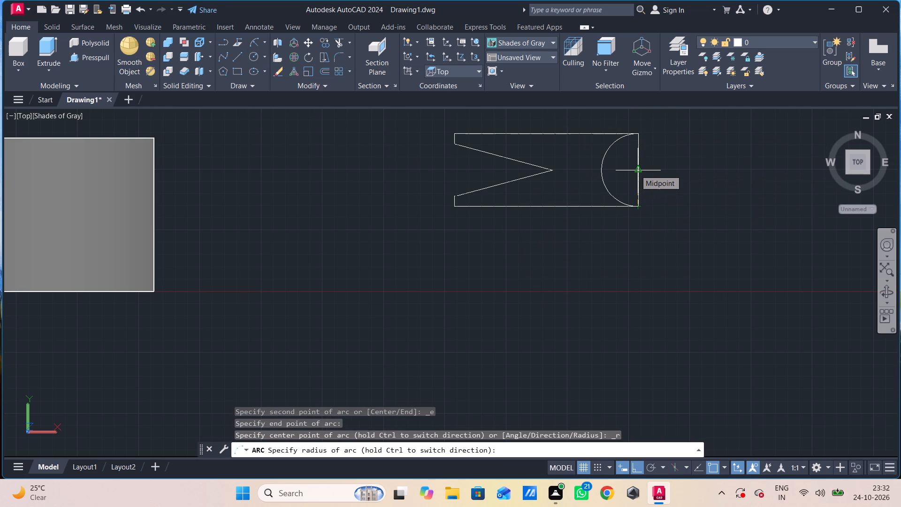
text(60)
key(Return)
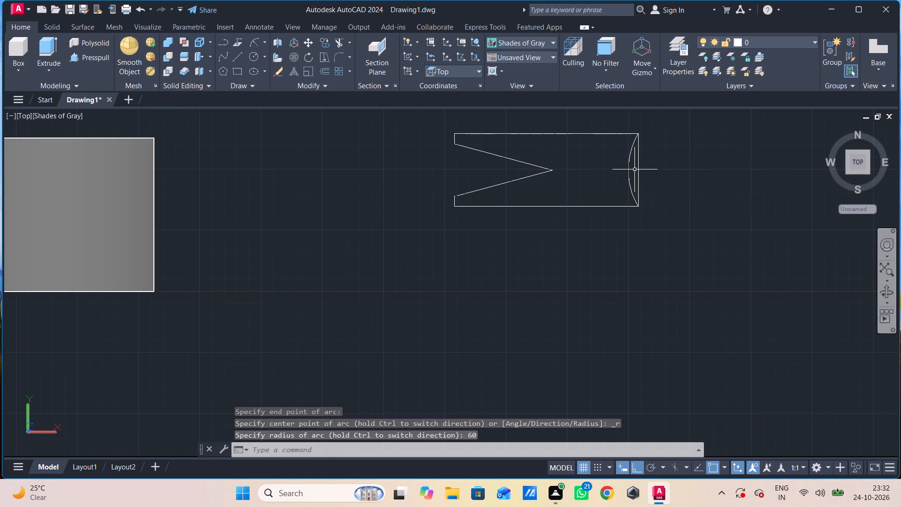
key(Escape)
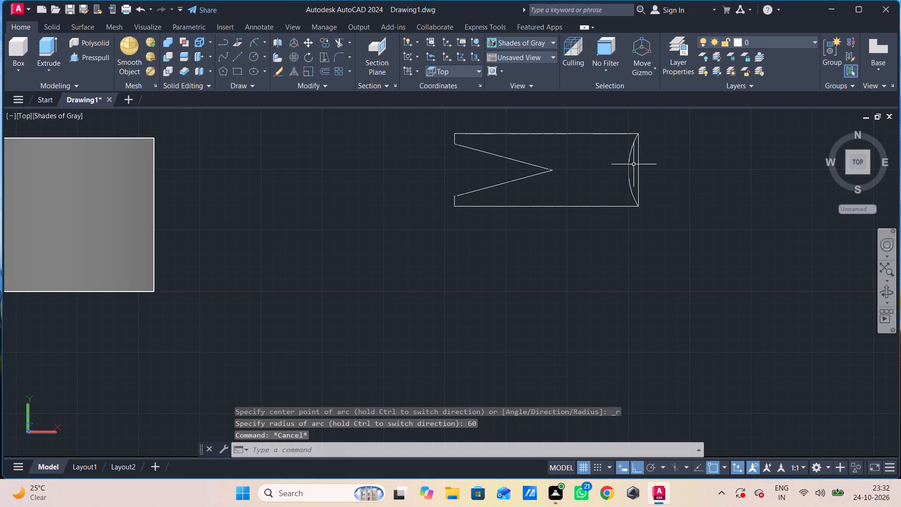
Delete the straight edge that closes the outline's right end behind the radius-60 arc.
click(637, 177)
key(Delete)
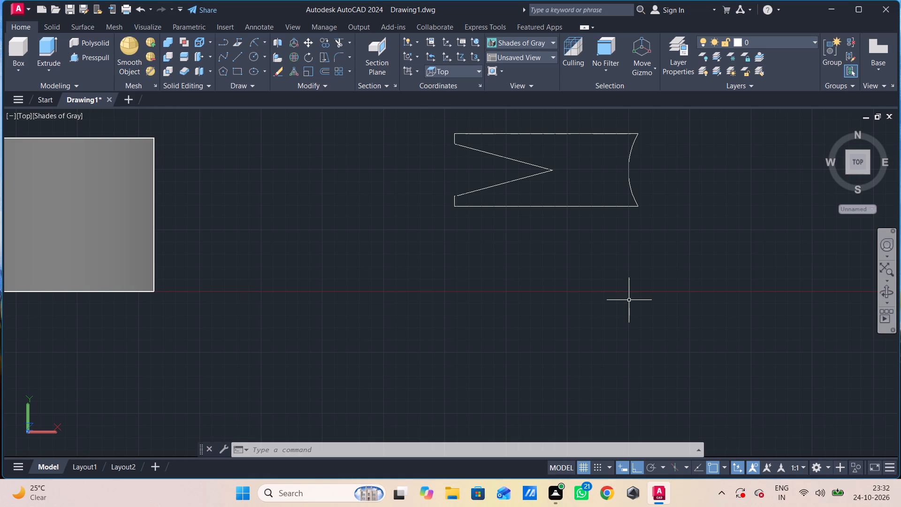
On the Front plane, draw an upward-bulging start-end-radius arc of radius 150 from the rear long edge's right corner to its left corner.
click(20, 111)
click(51, 191)
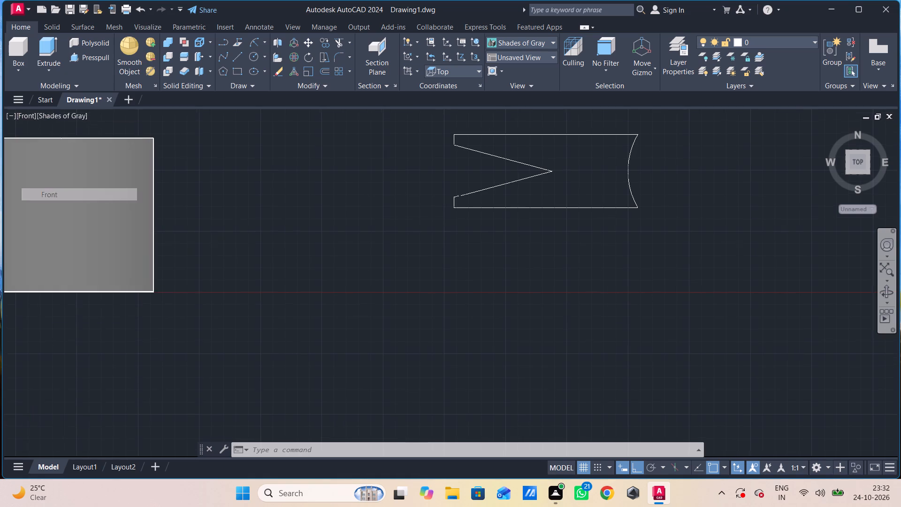
middle_drag(354, 271, 304, 149)
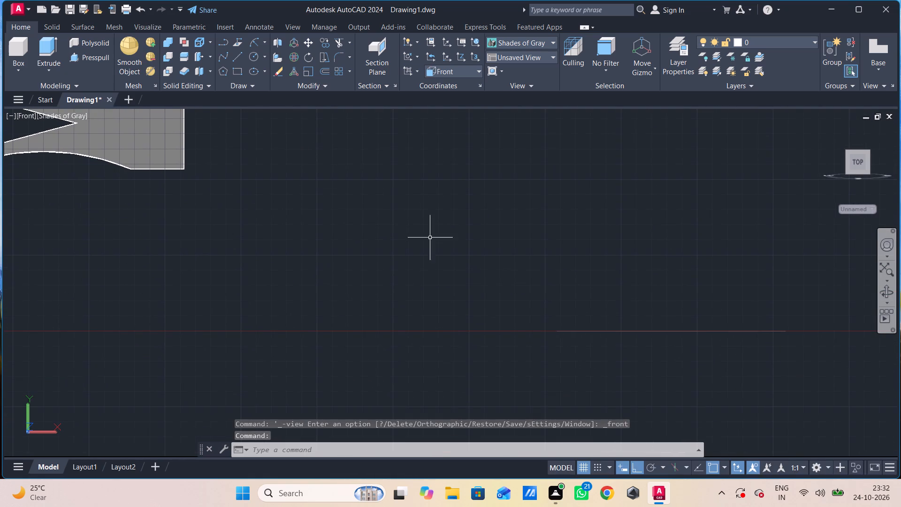
middle_drag(581, 332, 565, 299)
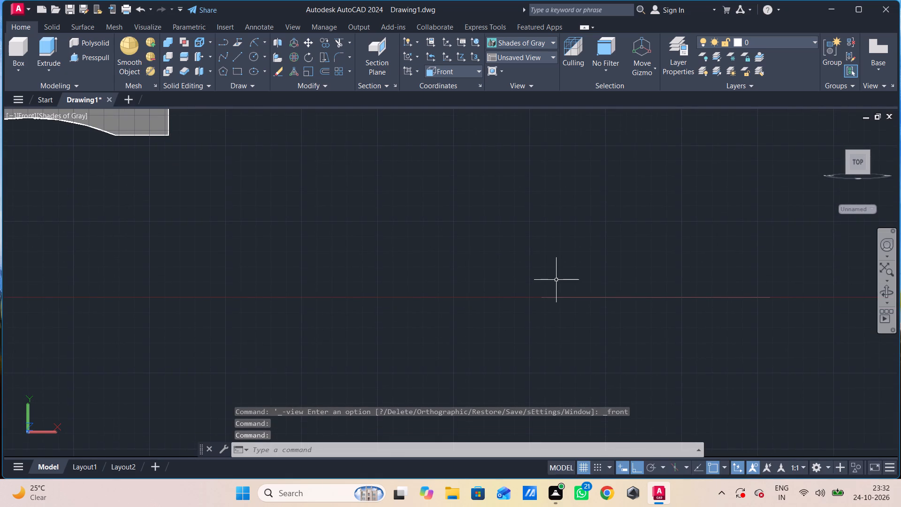
shift+middle_drag(557, 281, 557, 299)
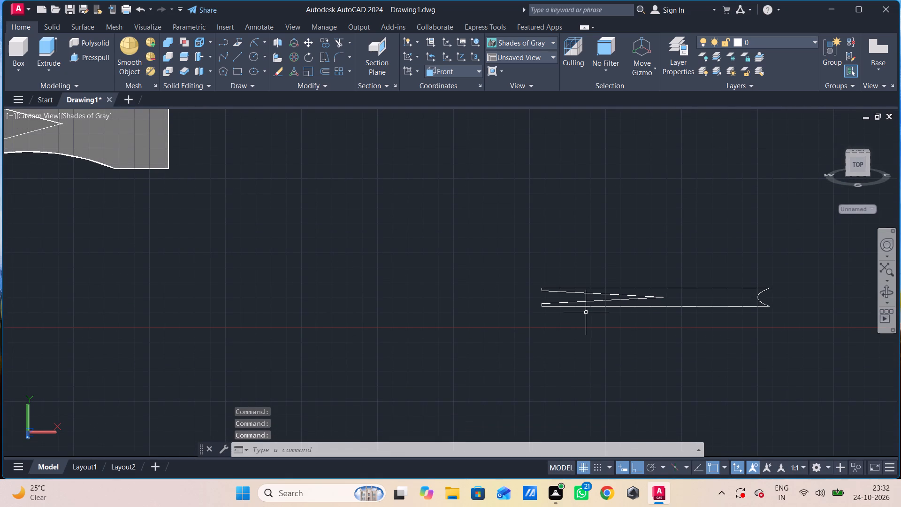
scroll(591, 312, up, 1)
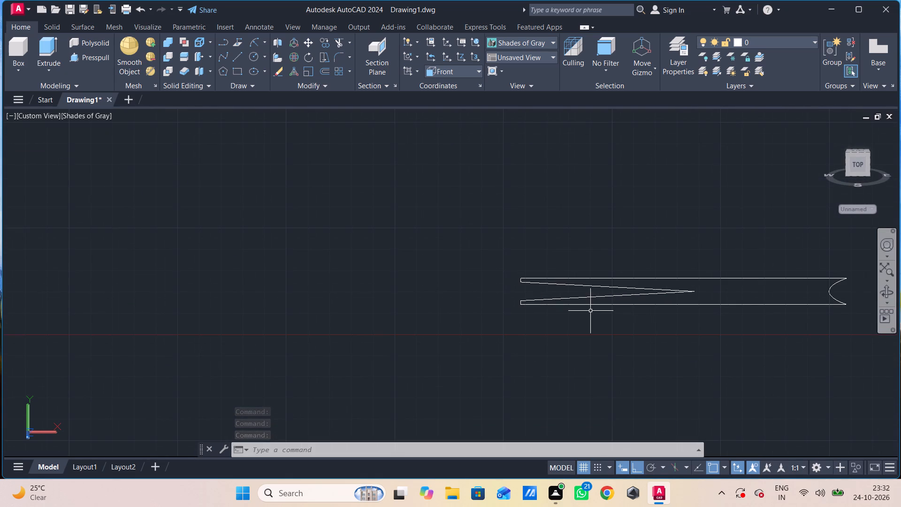
middle_drag(591, 312, 502, 306)
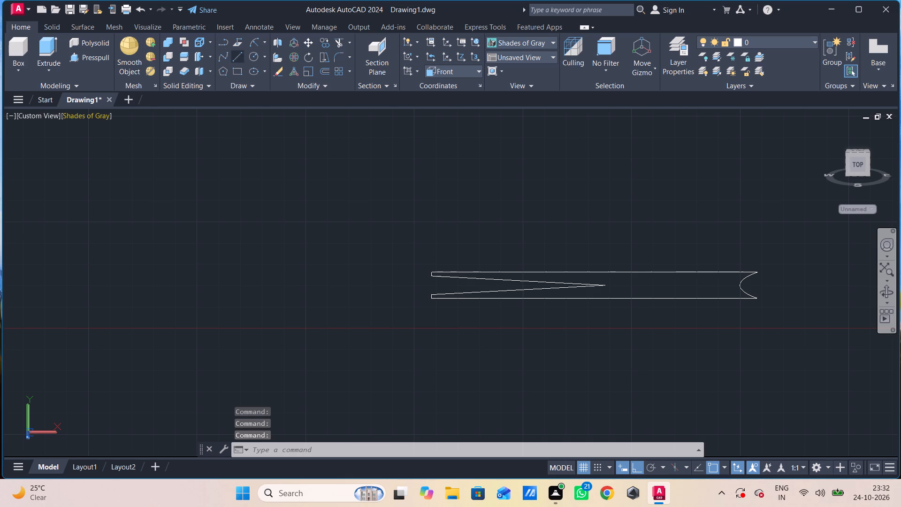
click(251, 38)
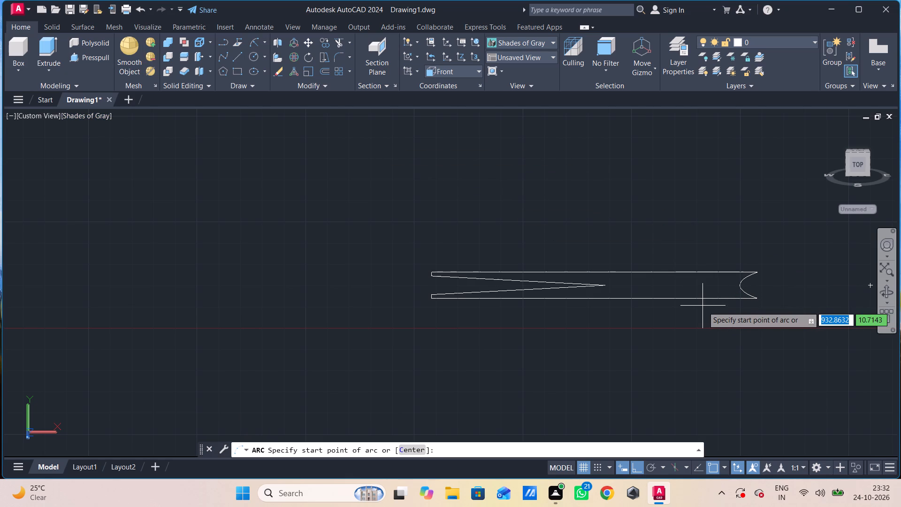
click(755, 276)
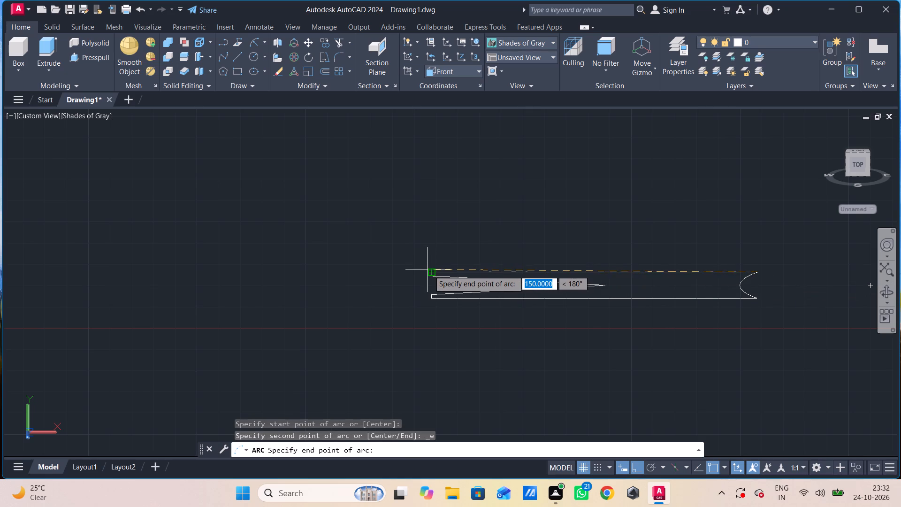
scroll(434, 275, up, 2)
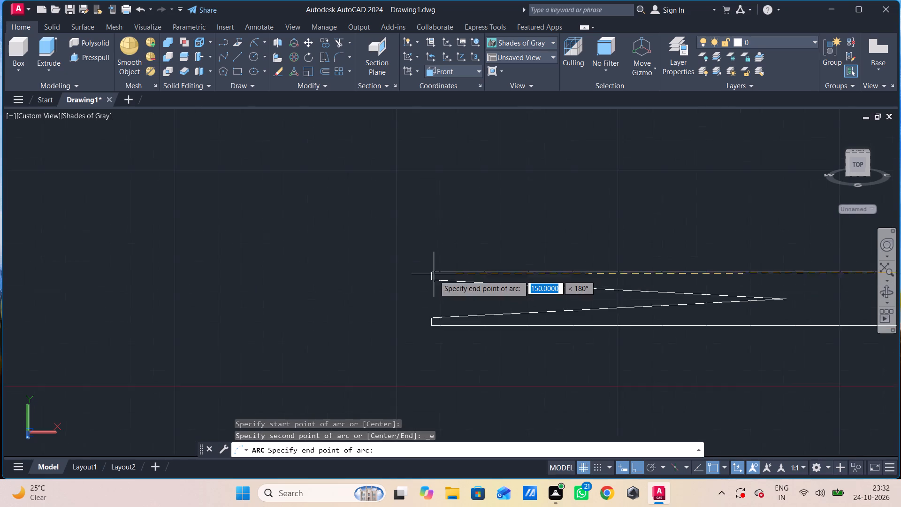
scroll(434, 275, up, 2)
click(433, 275)
scroll(573, 207, down, 2)
scroll(573, 208, up, 1)
scroll(573, 208, down, 1)
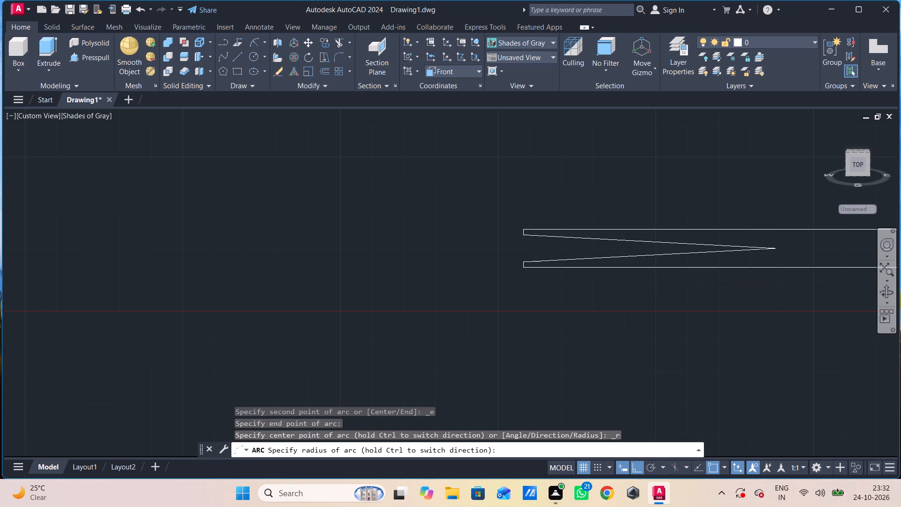
text(150)
key(Return)
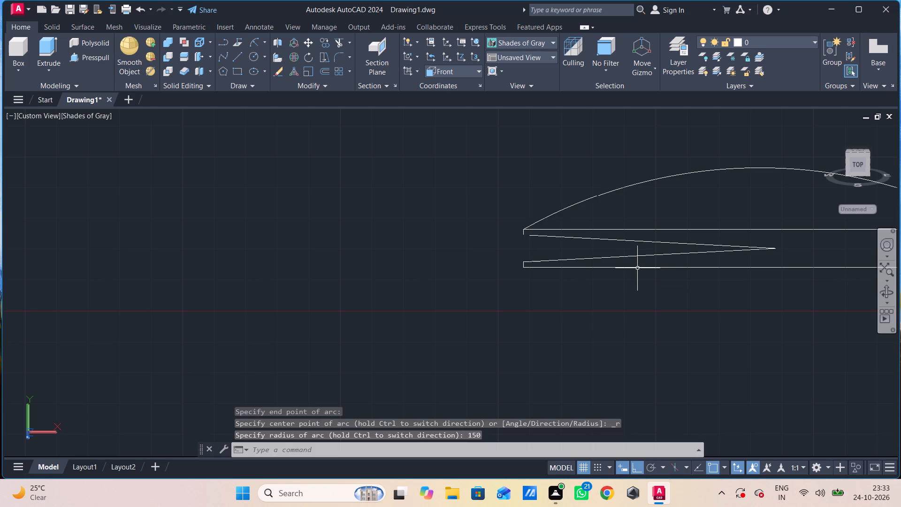
Draw a line of length 35 along the front long edge, from its right corner toward the left.
scroll(638, 269, down, 1)
middle_drag(638, 269, 540, 284)
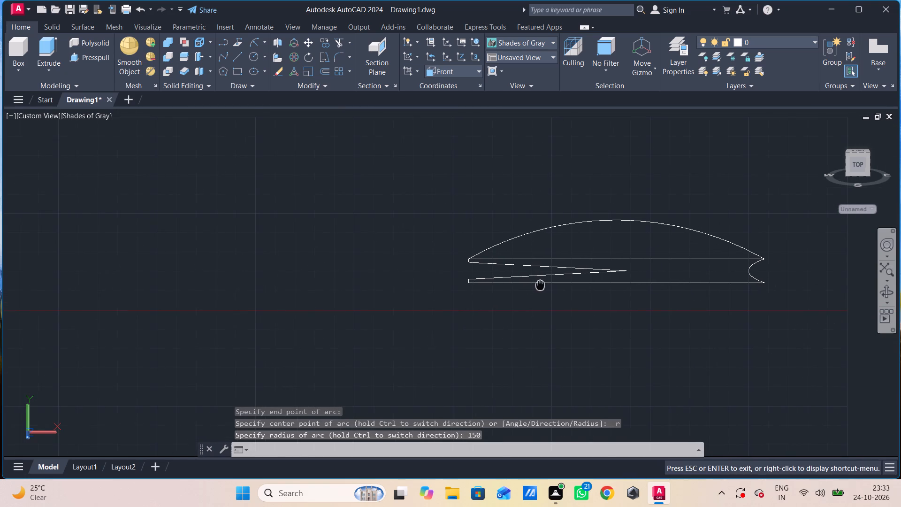
middle_drag(540, 284, 540, 284)
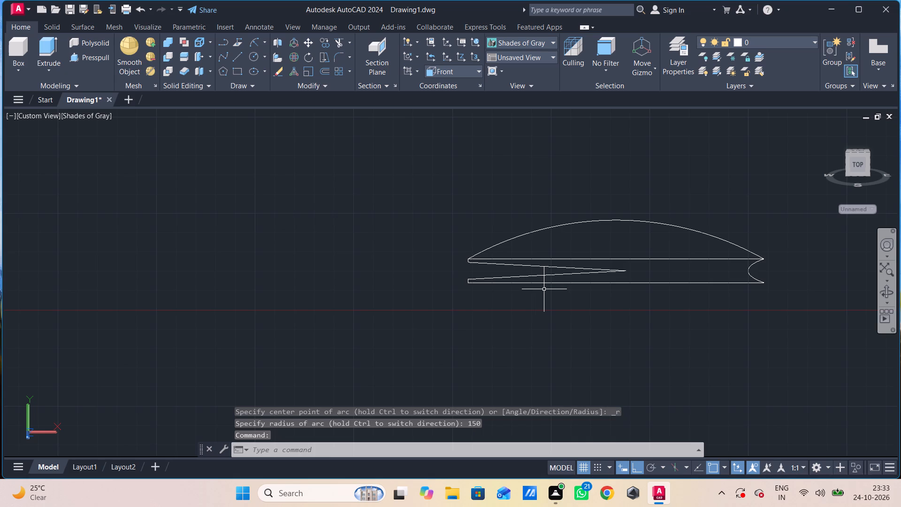
key(l)
key(Return)
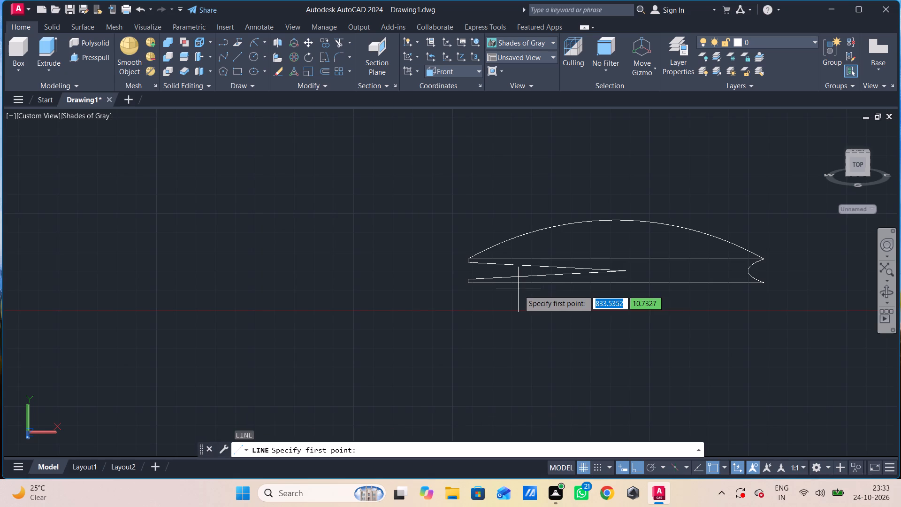
click(767, 283)
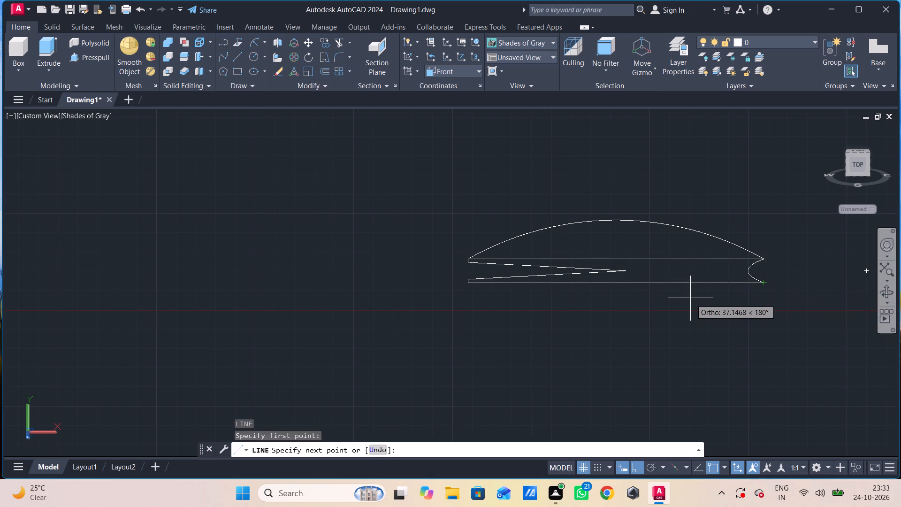
text(35)
key(Return)
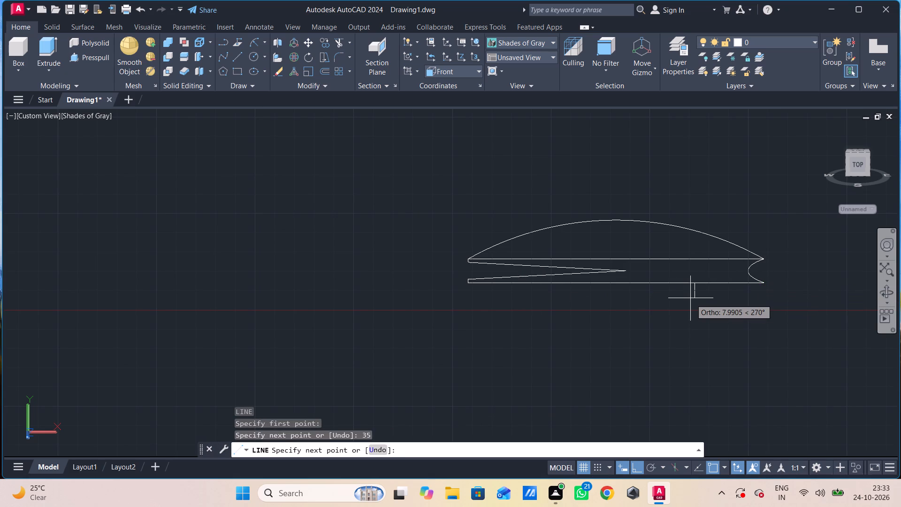
key(Escape)
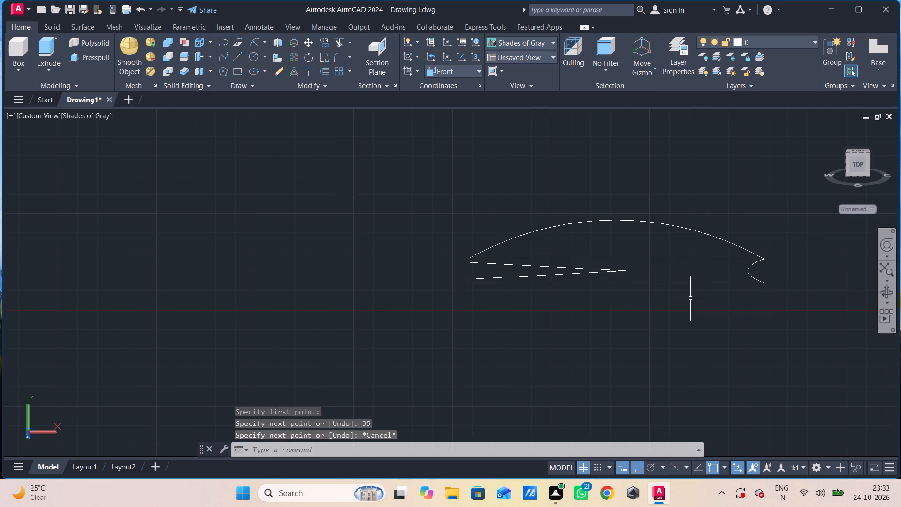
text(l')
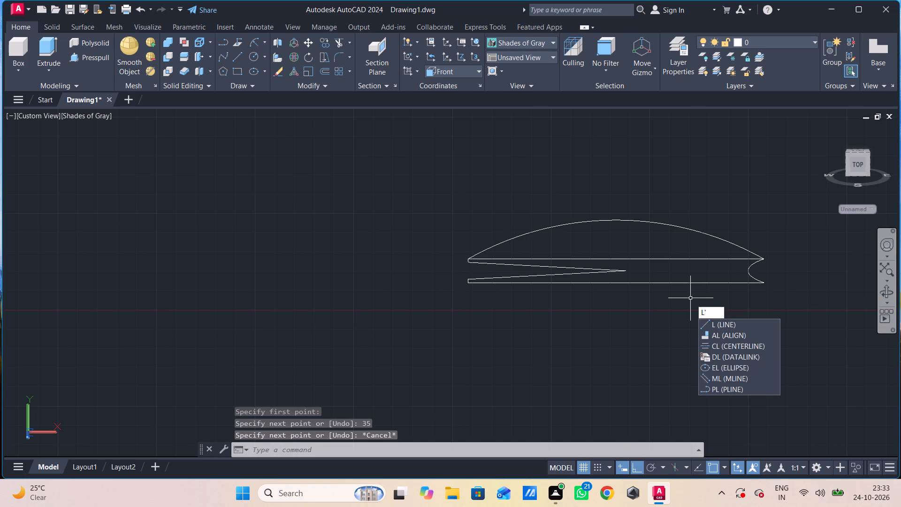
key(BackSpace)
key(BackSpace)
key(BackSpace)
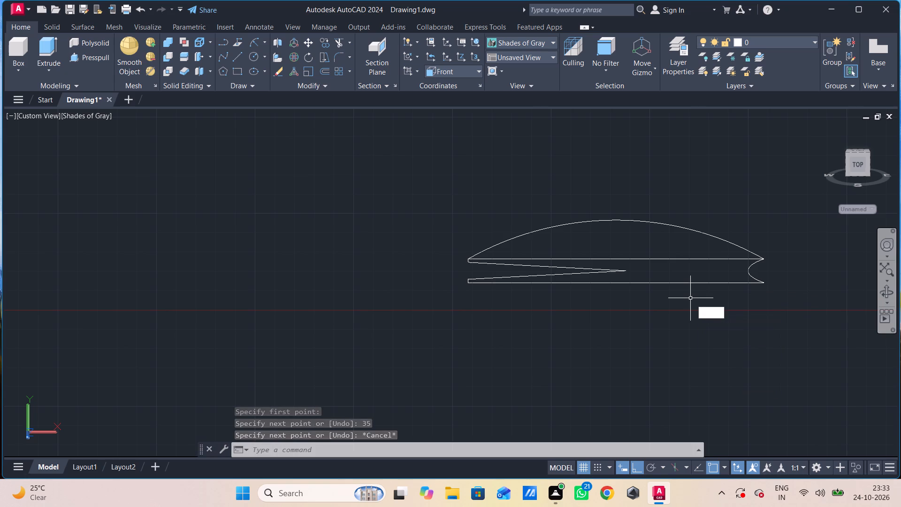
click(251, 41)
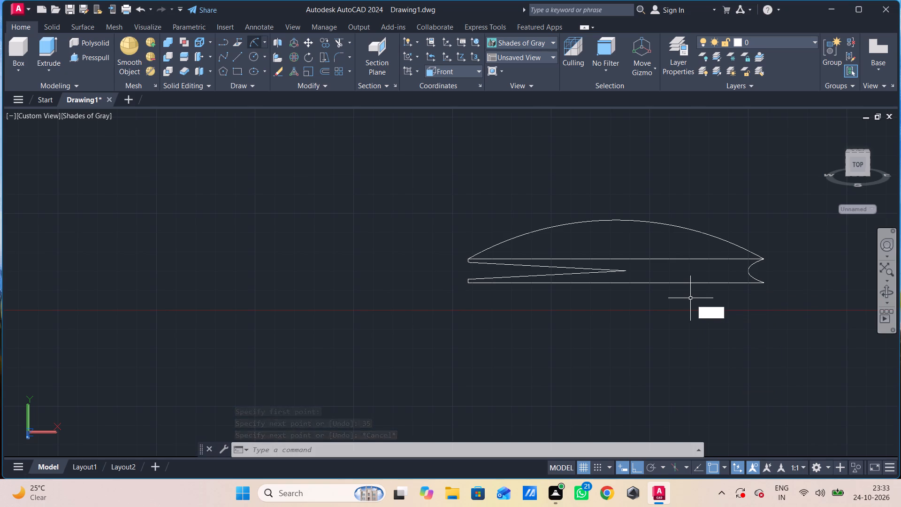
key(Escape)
Draw an upward-bulging start-end-radius arc of radius 100 from the 35 line's inner end to the front long edge's left corner.
click(251, 41)
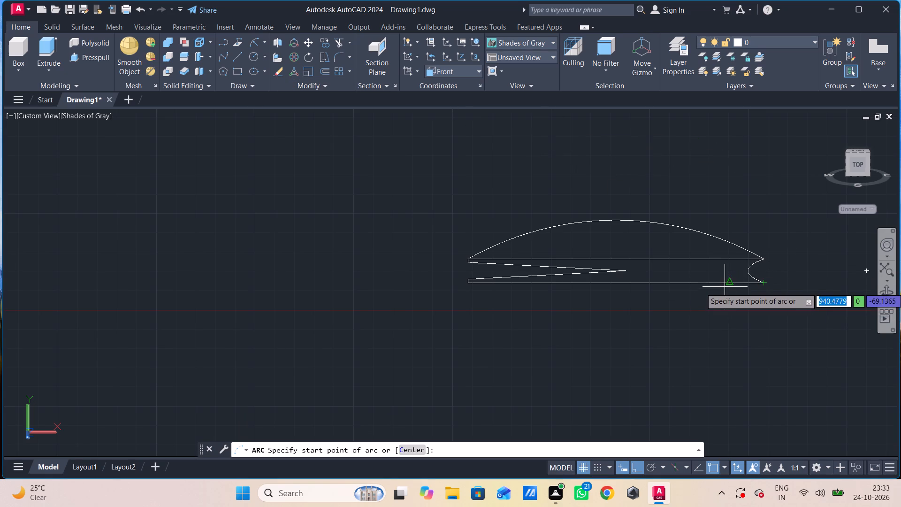
click(692, 286)
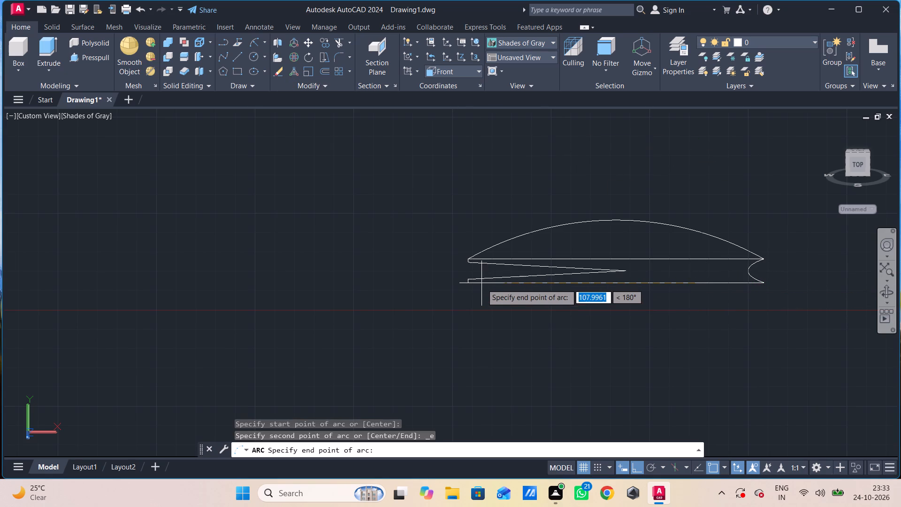
click(470, 285)
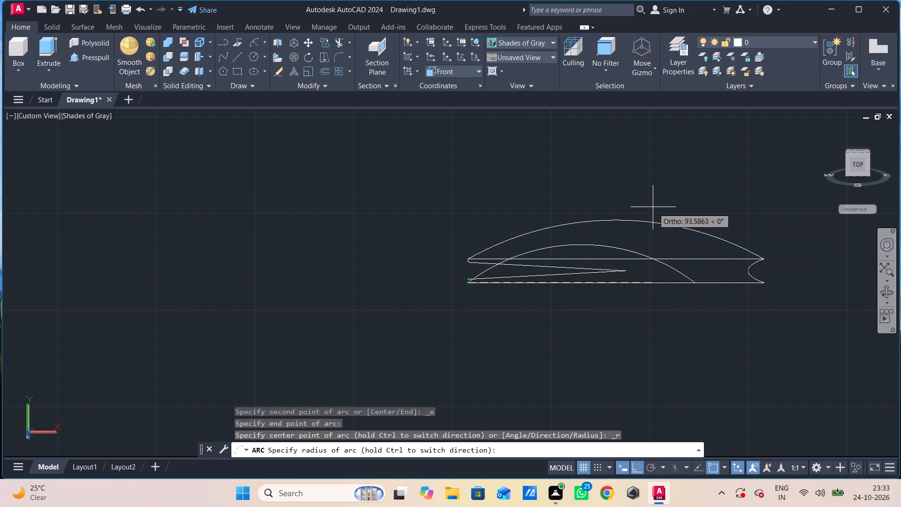
text(100)
key(Return)
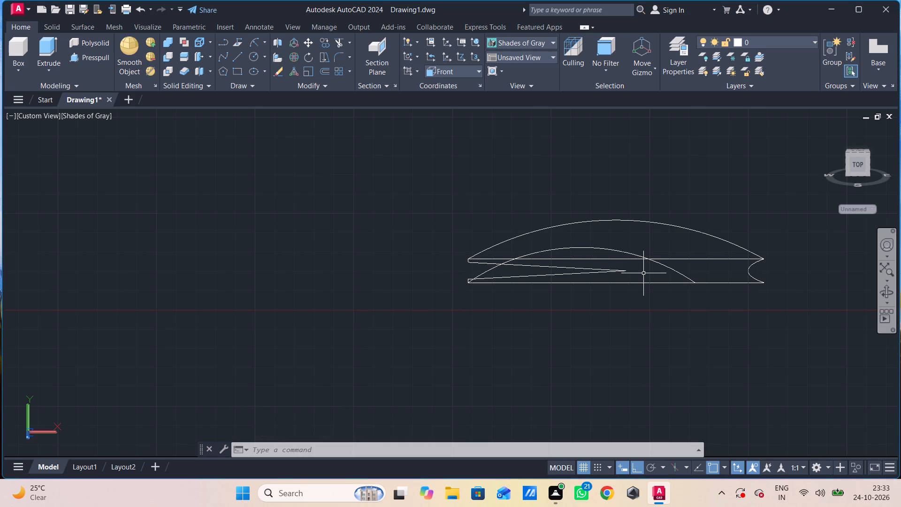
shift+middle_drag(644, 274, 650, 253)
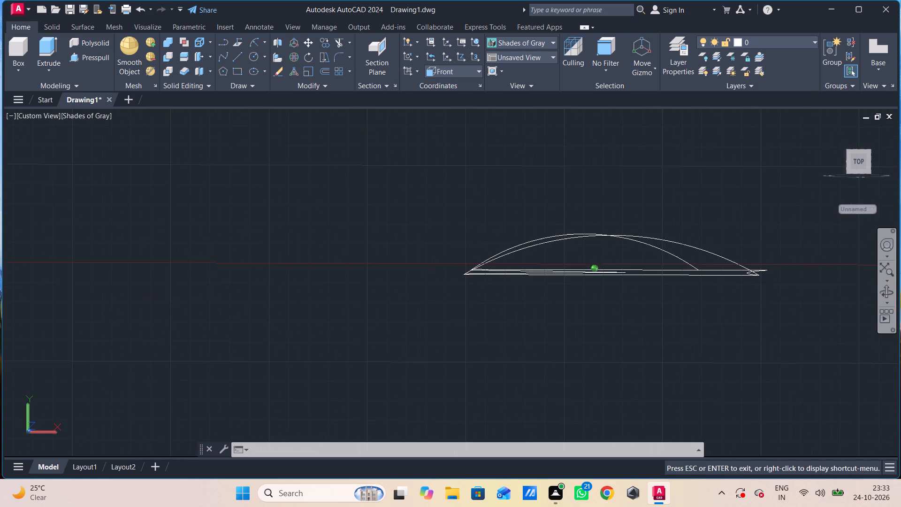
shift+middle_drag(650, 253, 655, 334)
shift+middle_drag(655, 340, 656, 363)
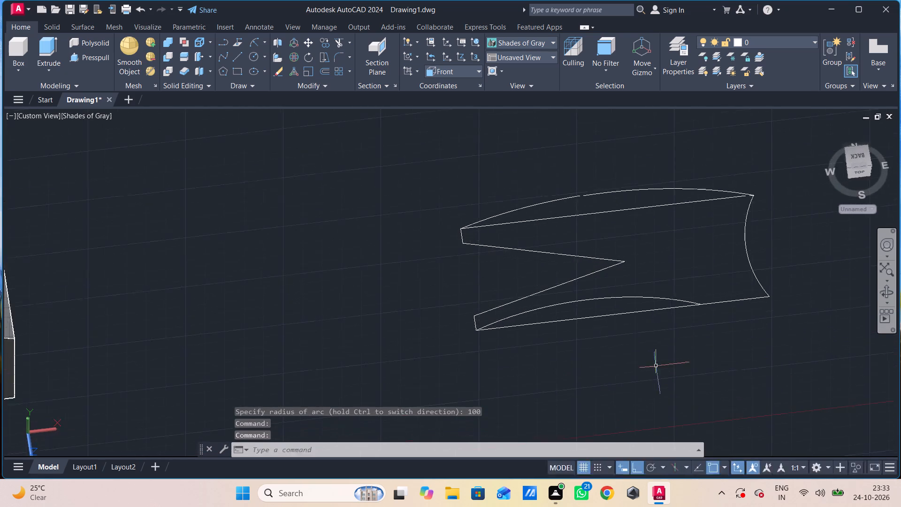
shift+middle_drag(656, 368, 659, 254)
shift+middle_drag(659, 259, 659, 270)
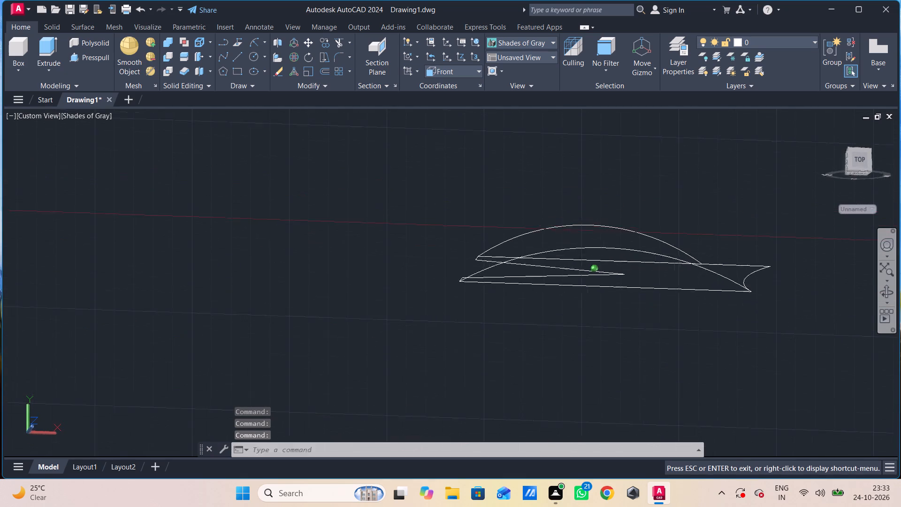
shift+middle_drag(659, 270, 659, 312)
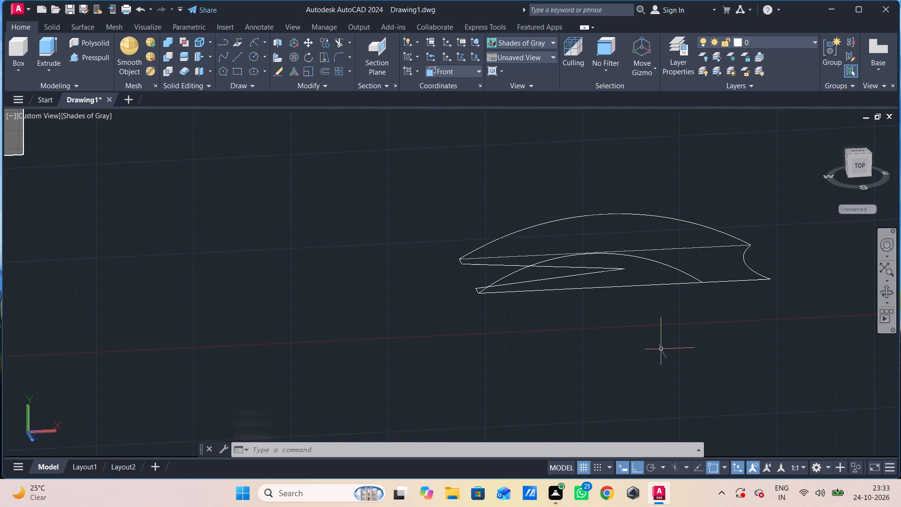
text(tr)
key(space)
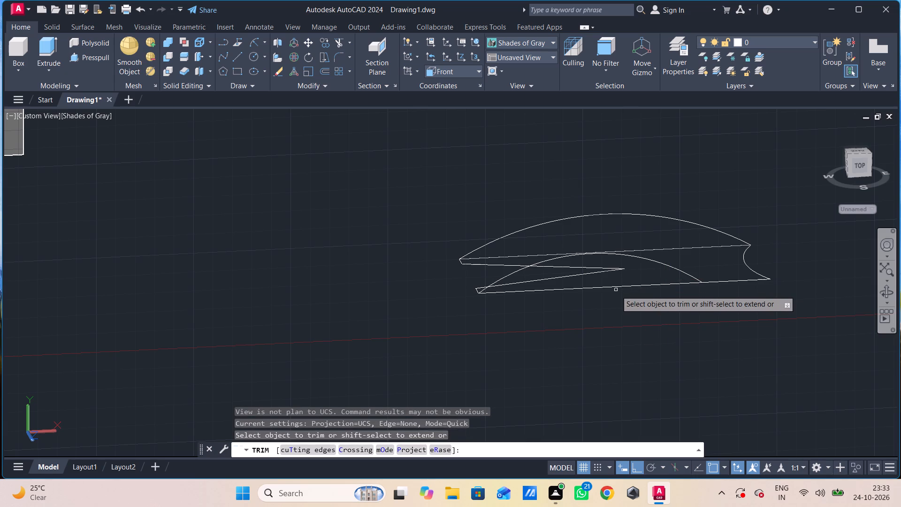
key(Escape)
Delete the full-length straight front edge beneath the radius-100 arc, keeping the 35 line.
click(616, 288)
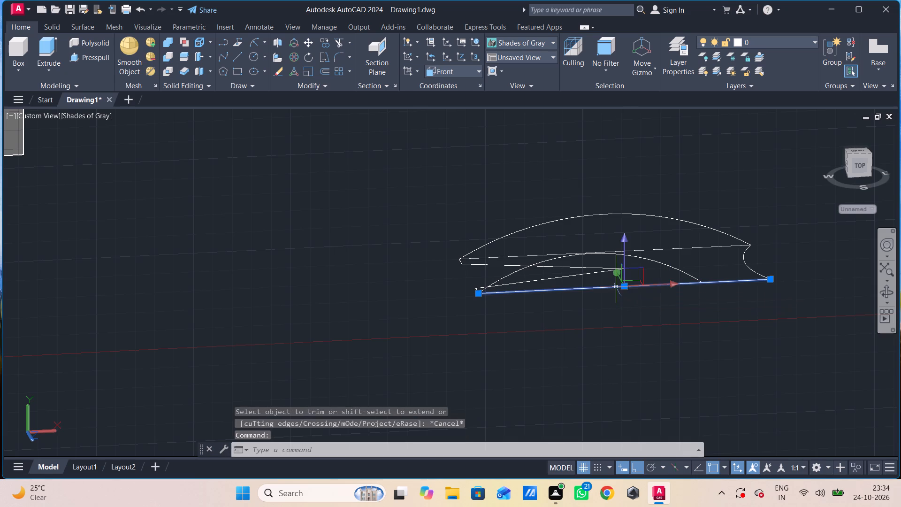
key(Delete)
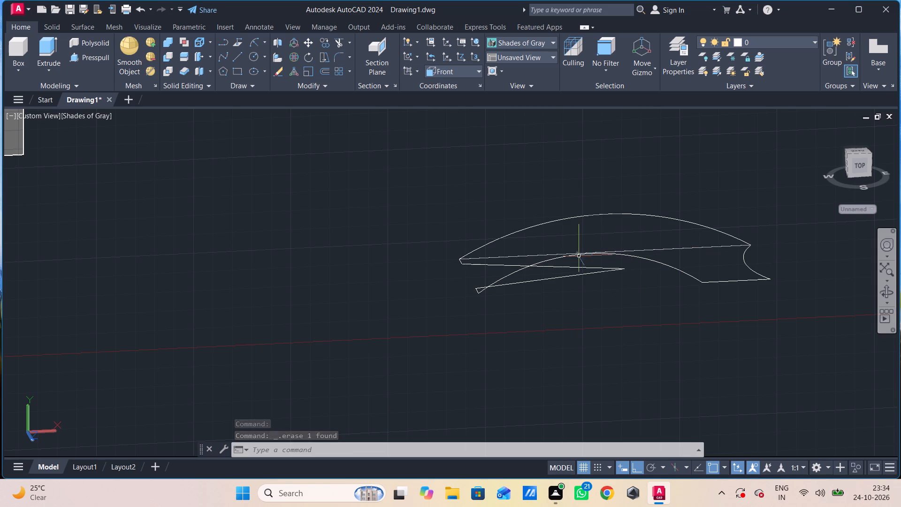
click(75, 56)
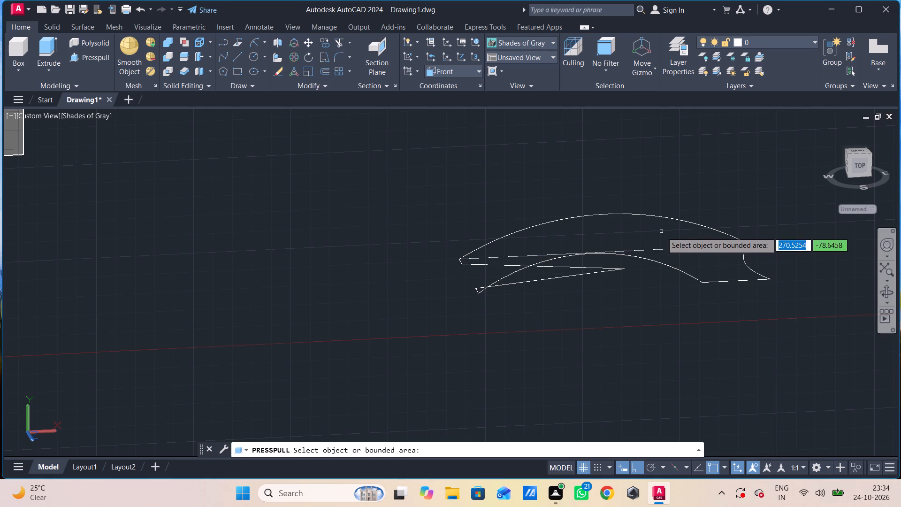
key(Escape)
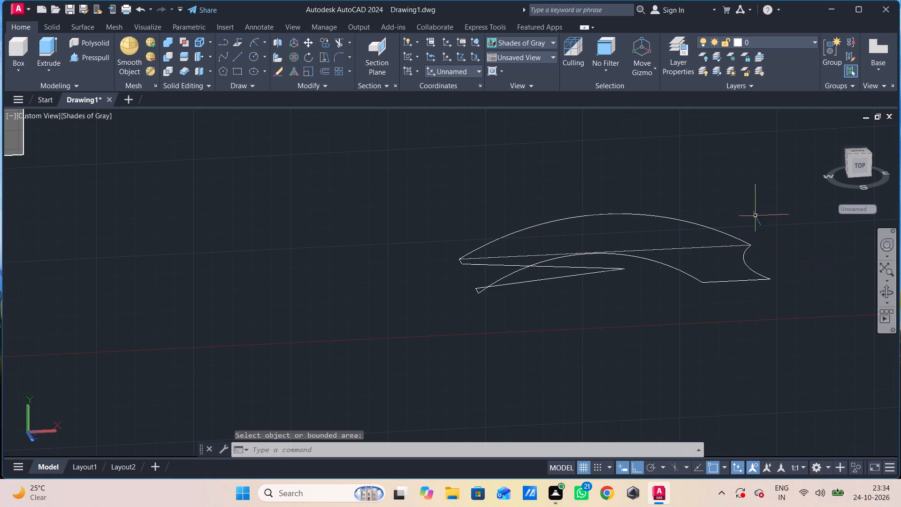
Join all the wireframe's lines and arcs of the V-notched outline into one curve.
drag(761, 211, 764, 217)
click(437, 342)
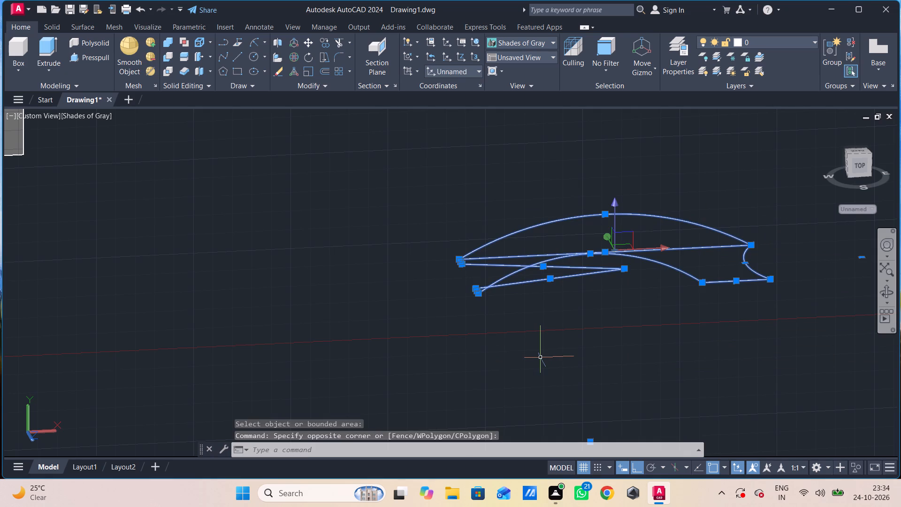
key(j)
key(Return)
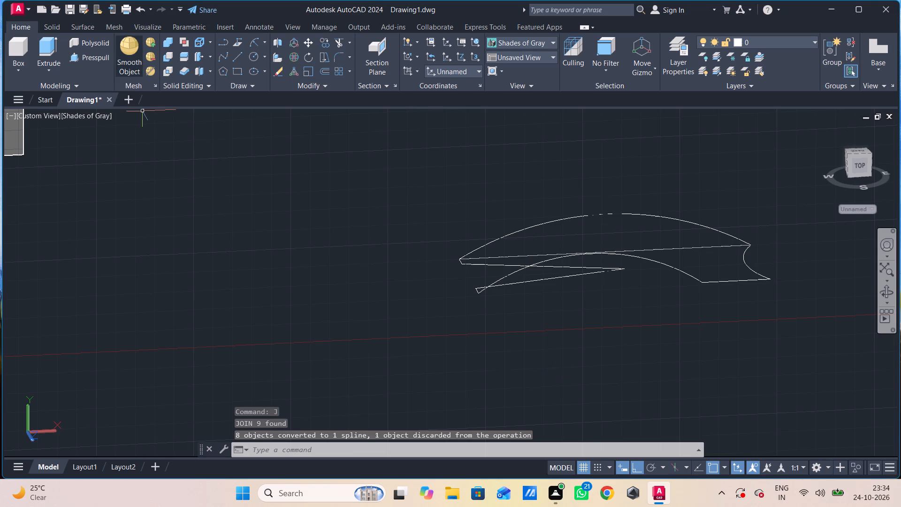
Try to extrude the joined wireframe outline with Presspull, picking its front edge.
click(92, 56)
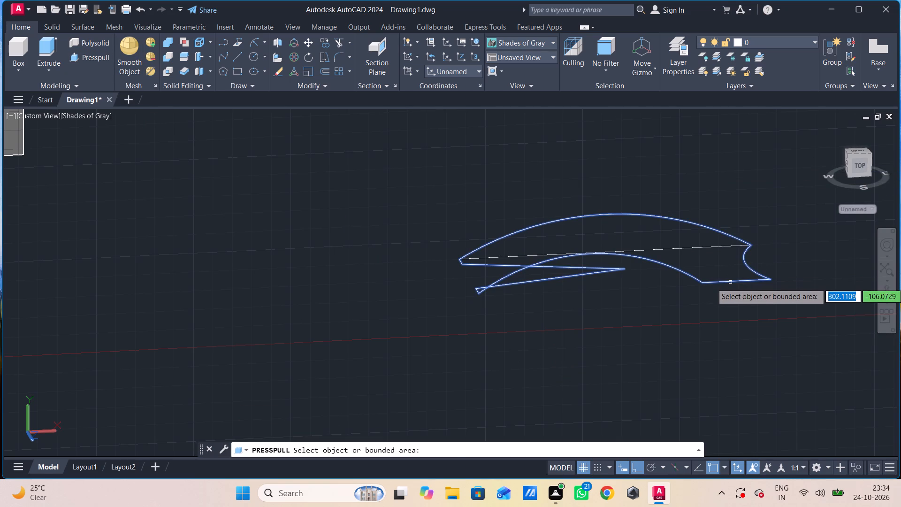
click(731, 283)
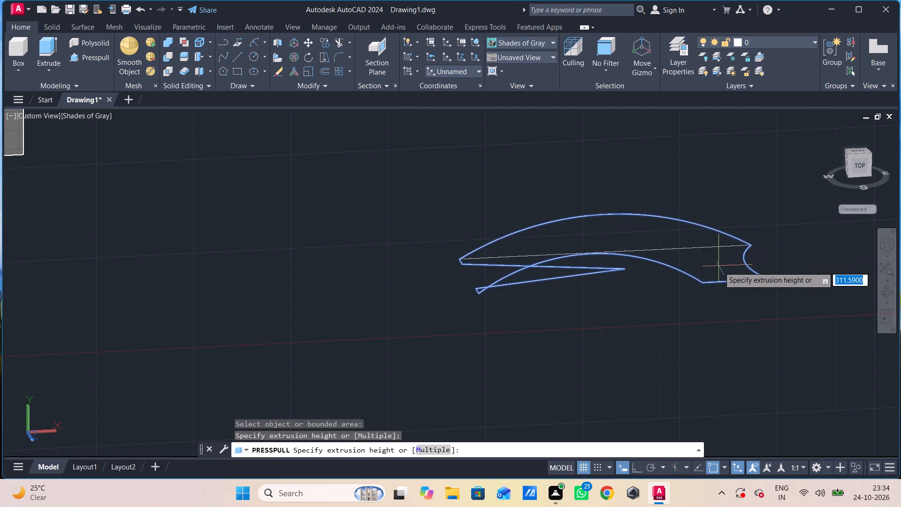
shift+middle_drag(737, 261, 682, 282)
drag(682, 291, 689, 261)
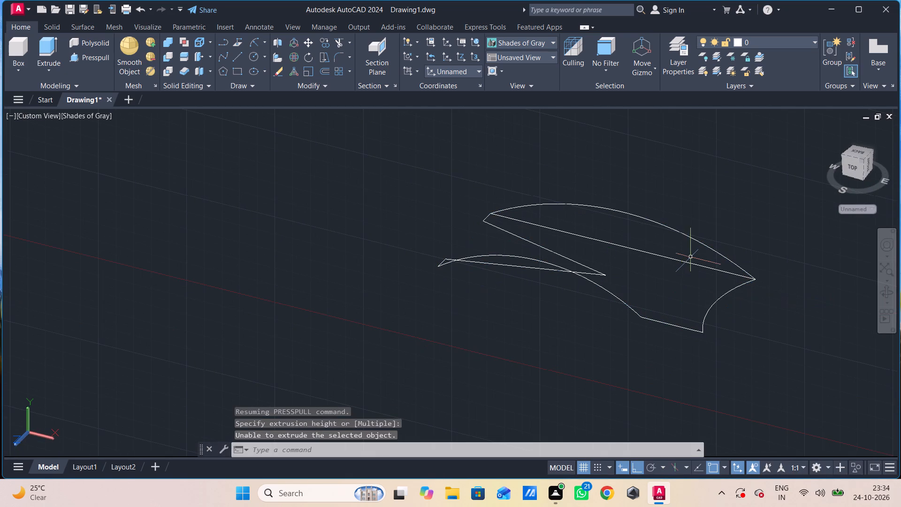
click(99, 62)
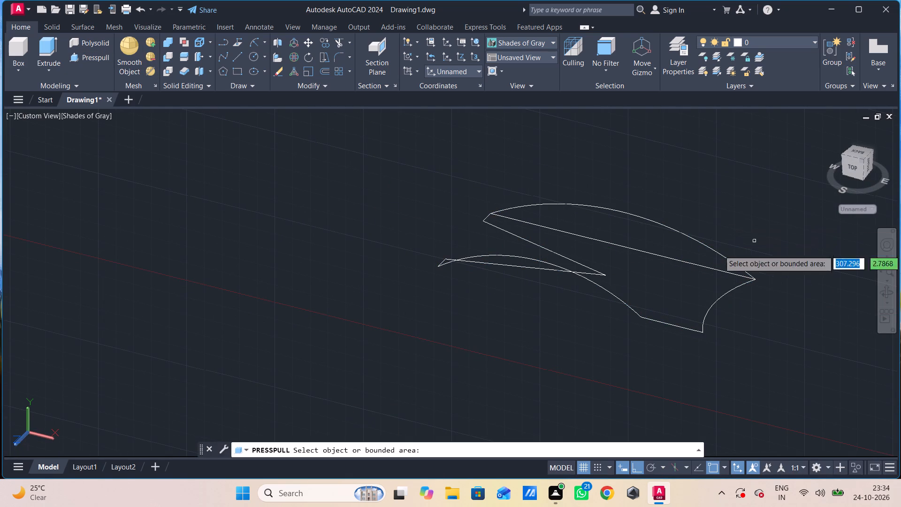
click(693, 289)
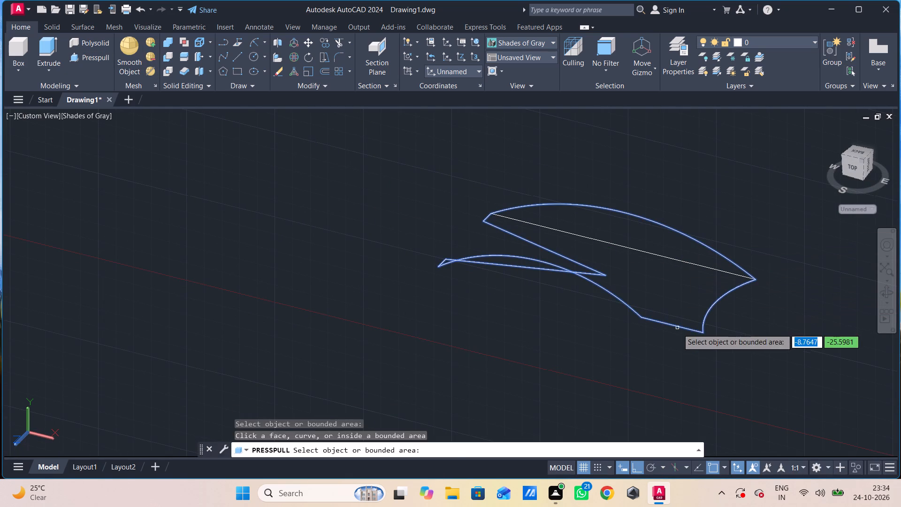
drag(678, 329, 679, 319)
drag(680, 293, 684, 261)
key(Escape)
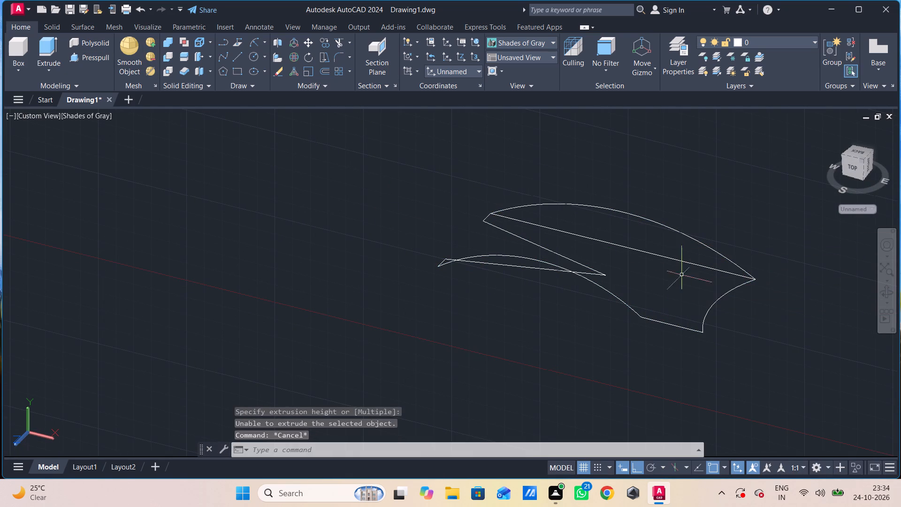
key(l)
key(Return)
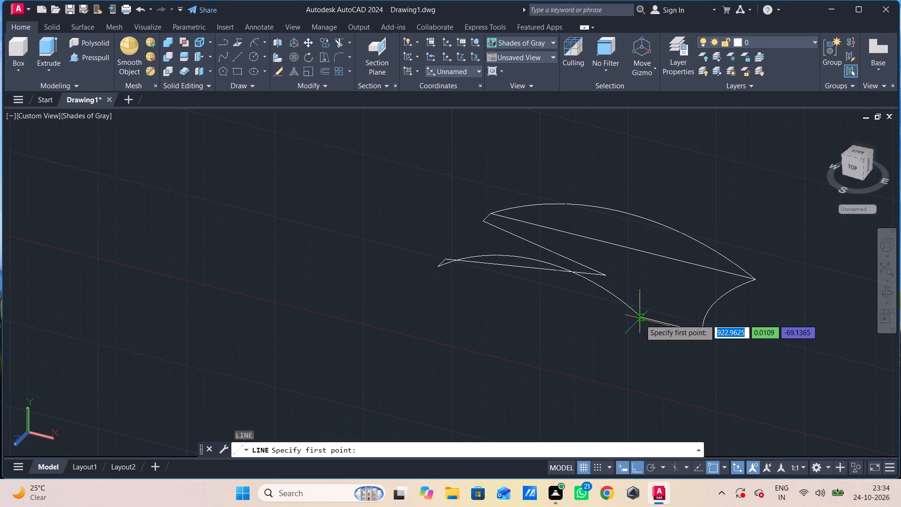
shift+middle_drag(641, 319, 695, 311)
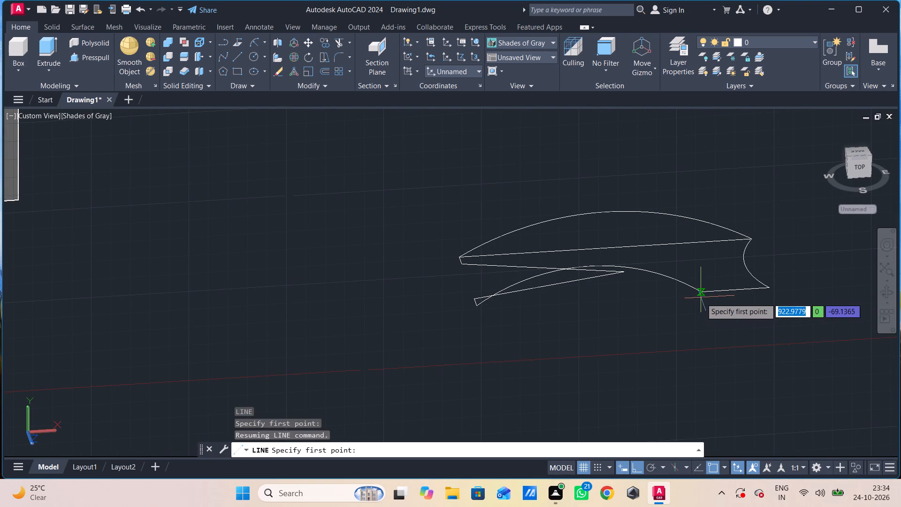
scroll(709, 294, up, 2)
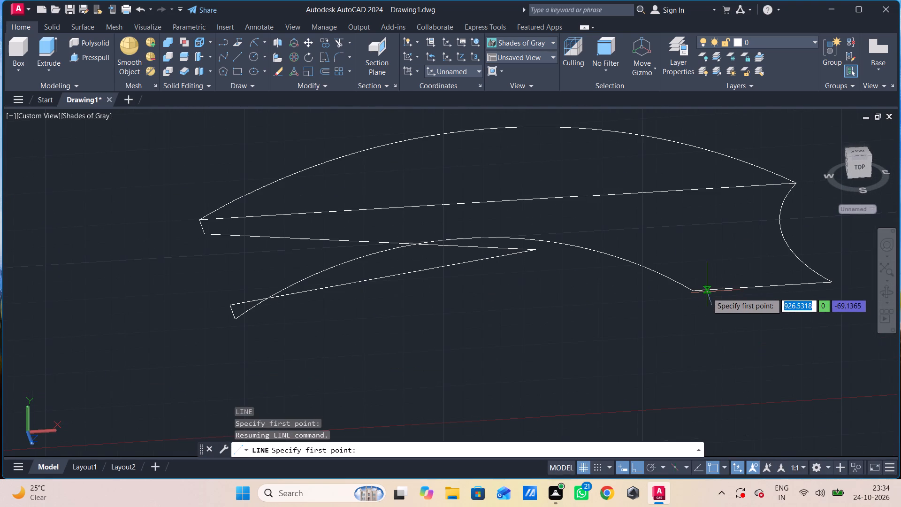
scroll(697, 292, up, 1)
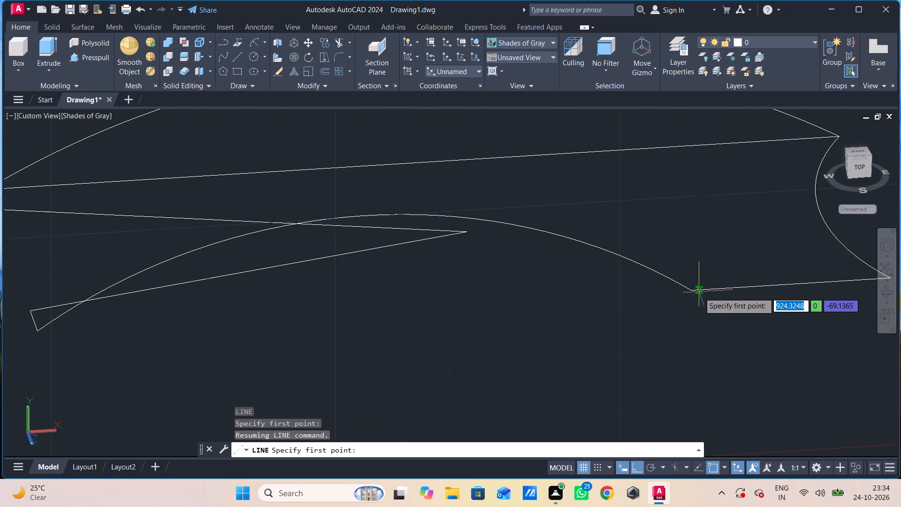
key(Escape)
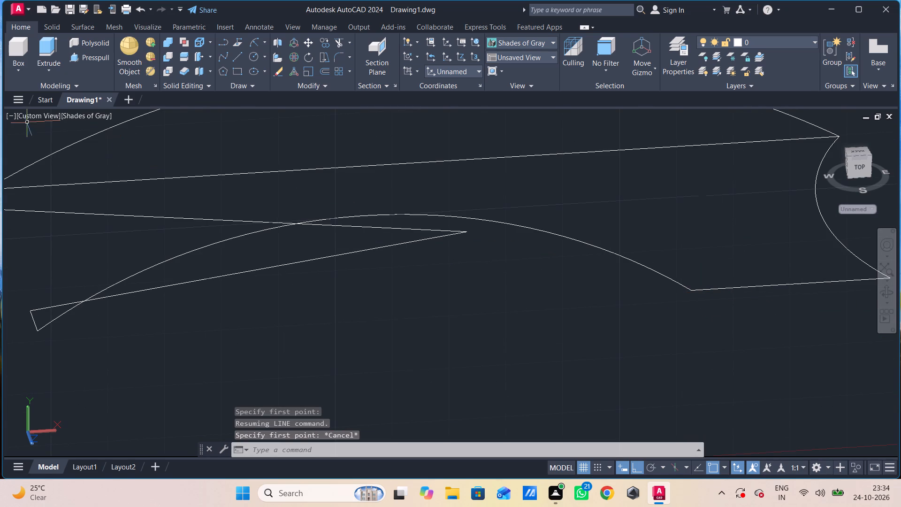
On the Top plane, draw a straight front-edge line about 115 long from the front left corner to the 35 line's inner end.
click(27, 119)
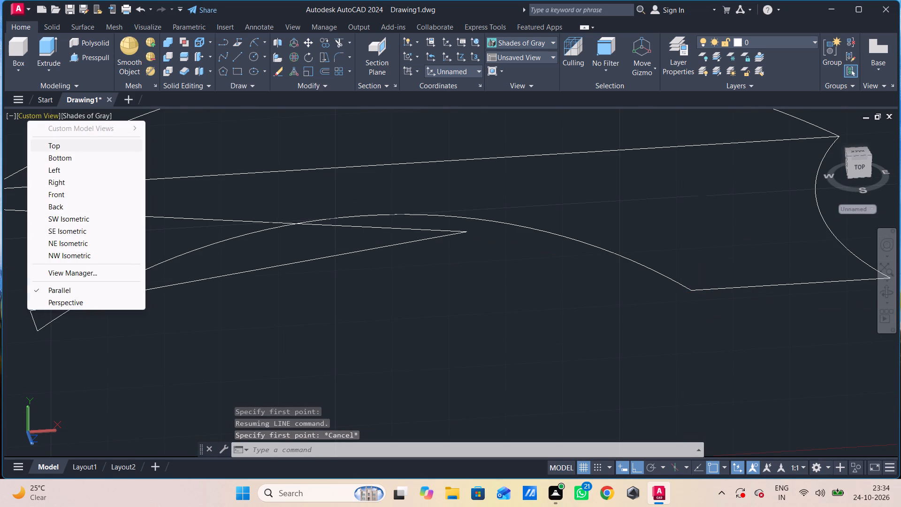
click(59, 145)
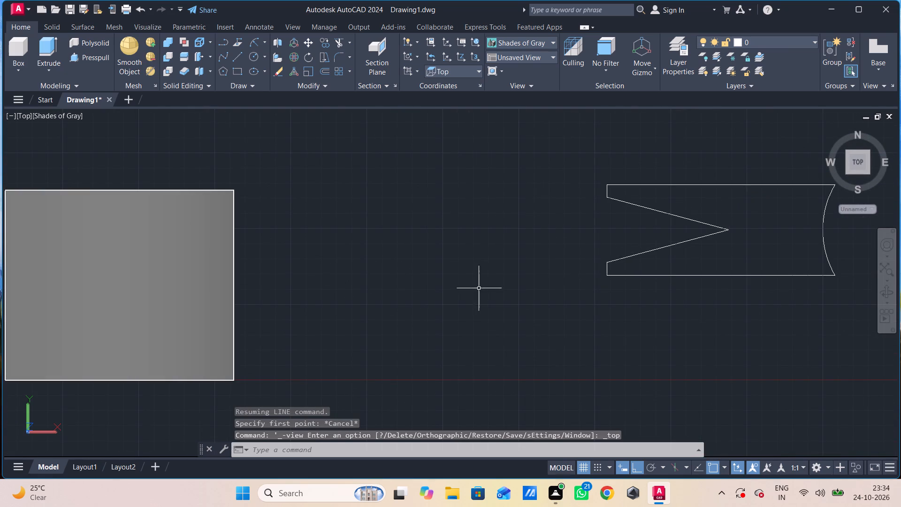
shift+middle_drag(558, 316, 565, 253)
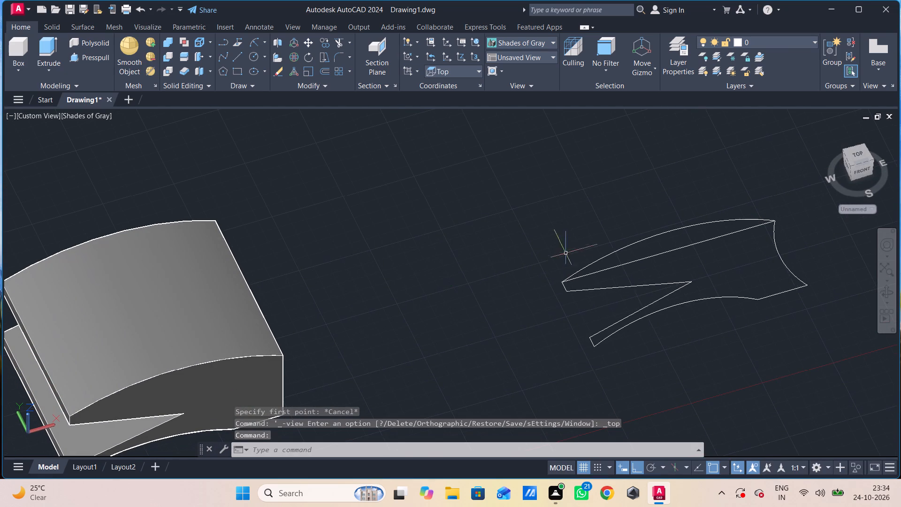
key(l)
key(Return)
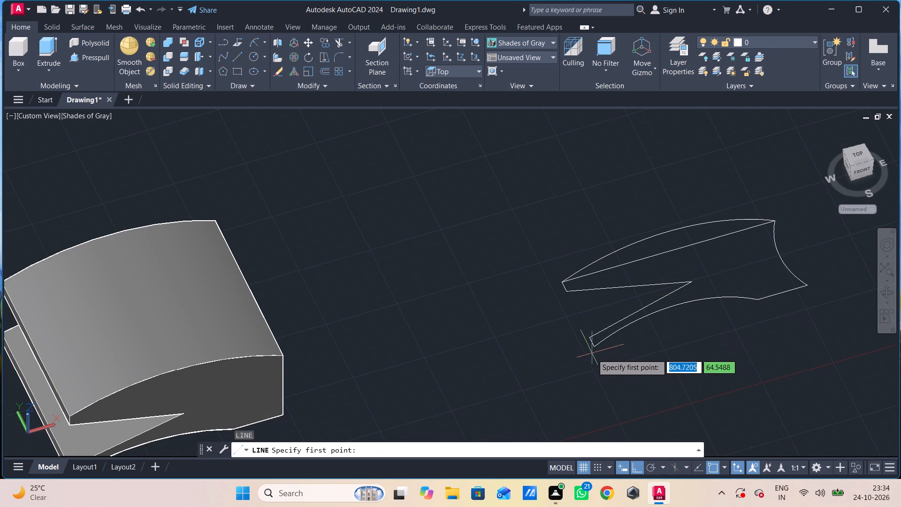
click(597, 352)
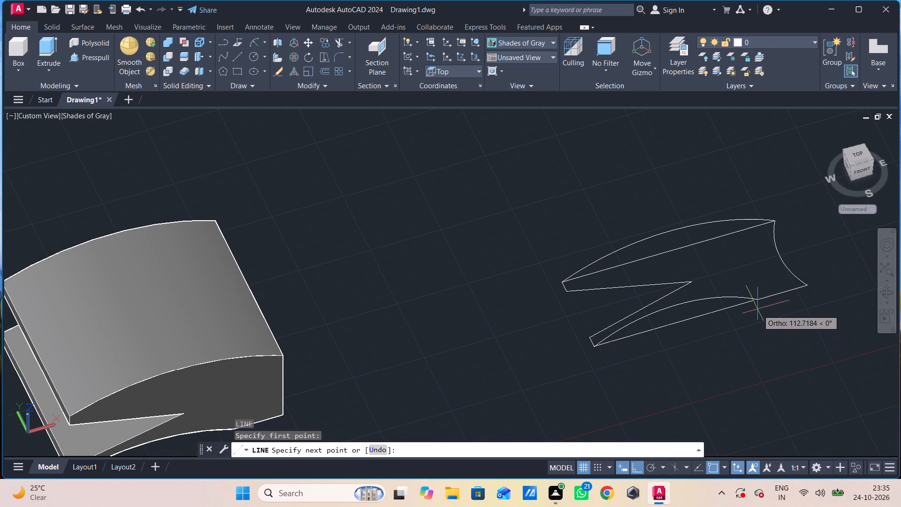
scroll(762, 303, up, 7)
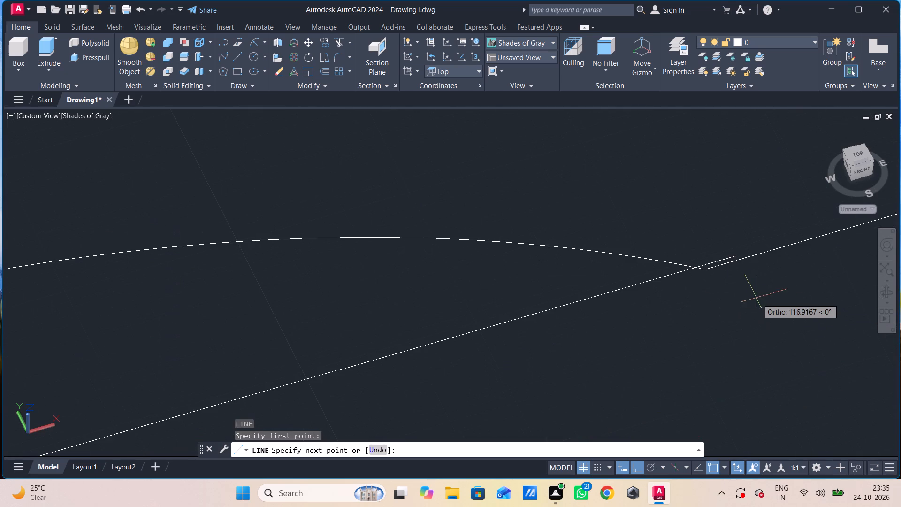
click(709, 274)
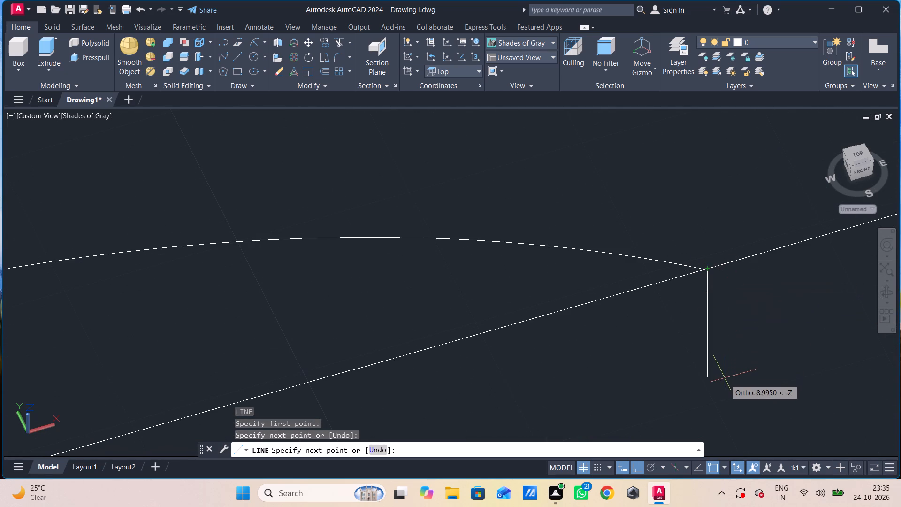
scroll(725, 339, up, 3)
middle_drag(732, 334, 751, 394)
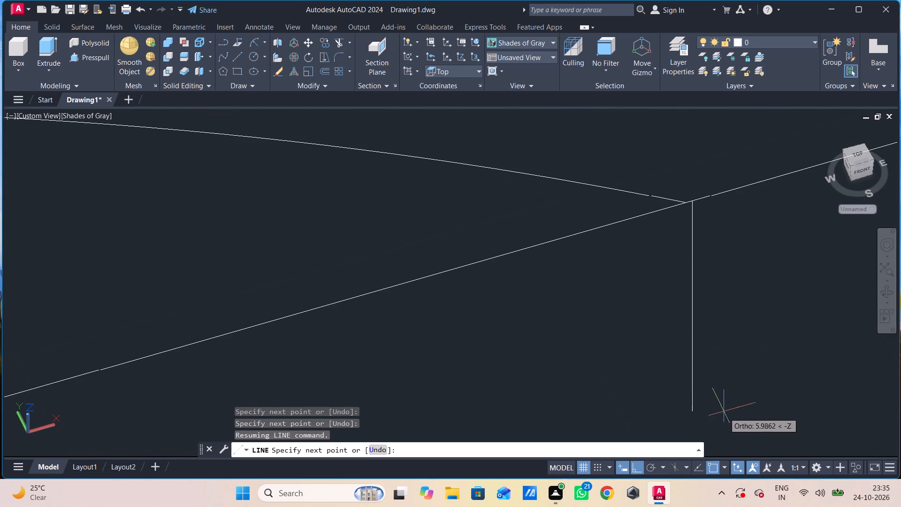
key(ctrl+z)
scroll(749, 318, up, 4)
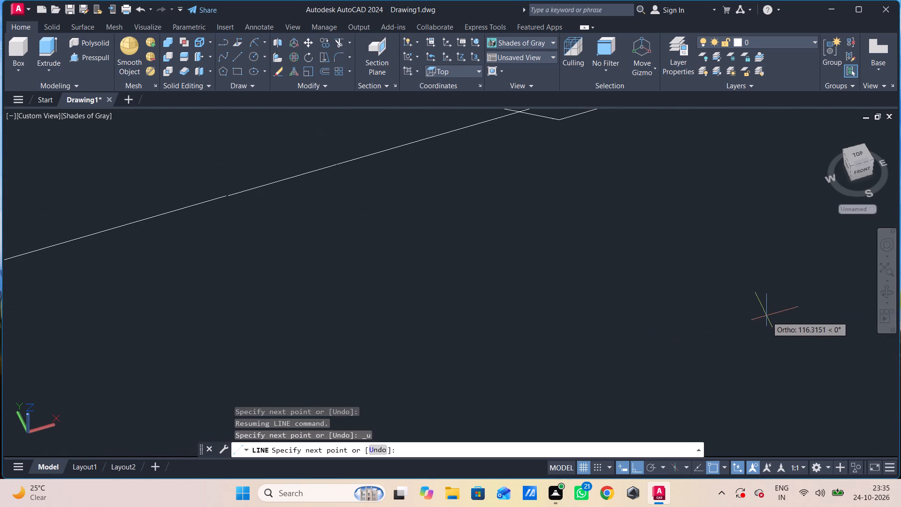
middle_drag(767, 316, 814, 501)
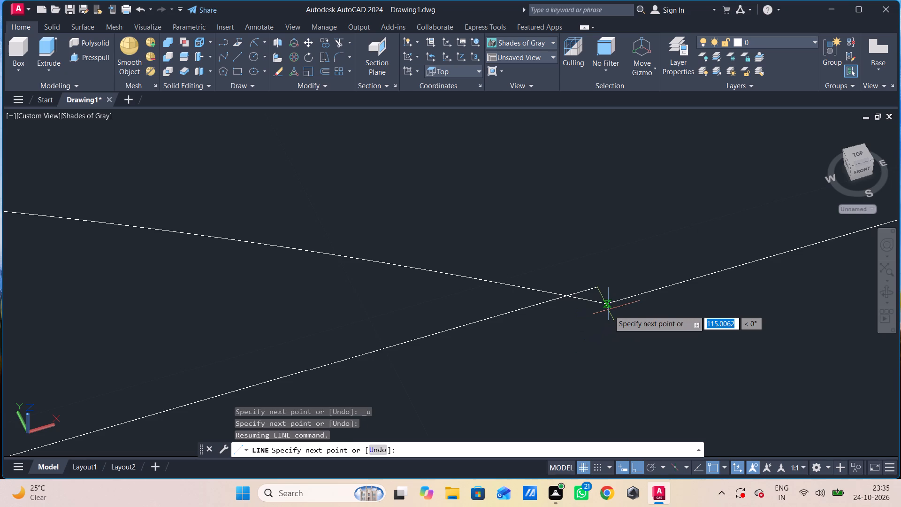
click(609, 310)
key(Escape)
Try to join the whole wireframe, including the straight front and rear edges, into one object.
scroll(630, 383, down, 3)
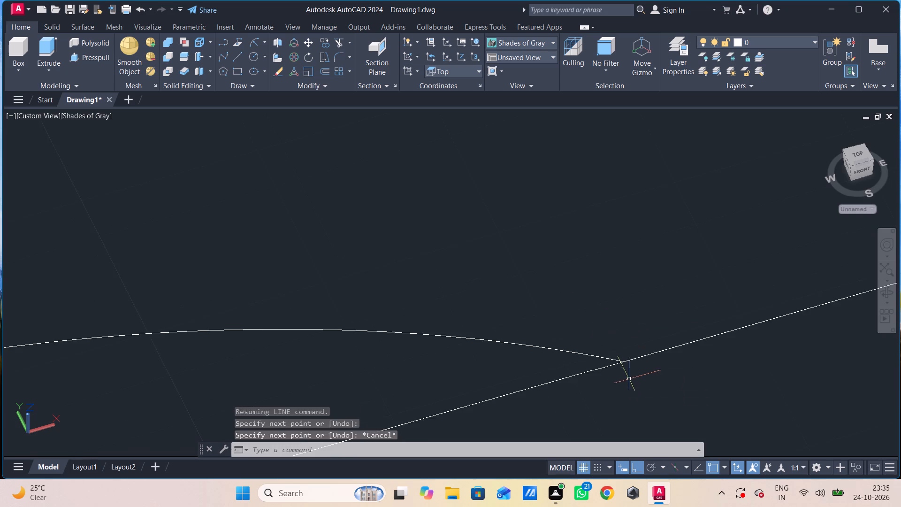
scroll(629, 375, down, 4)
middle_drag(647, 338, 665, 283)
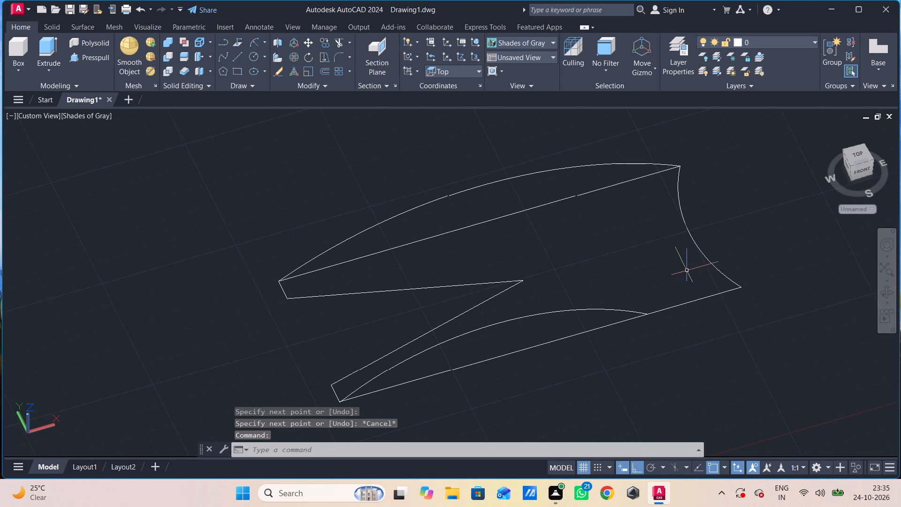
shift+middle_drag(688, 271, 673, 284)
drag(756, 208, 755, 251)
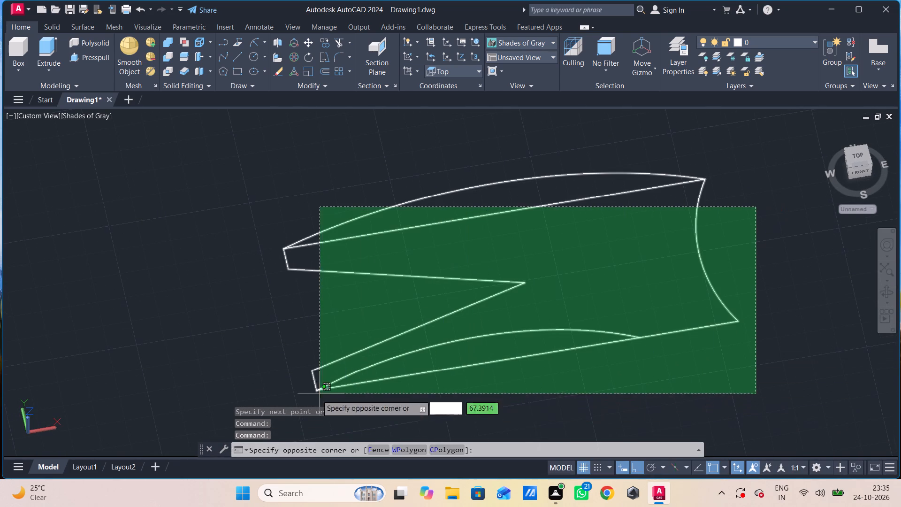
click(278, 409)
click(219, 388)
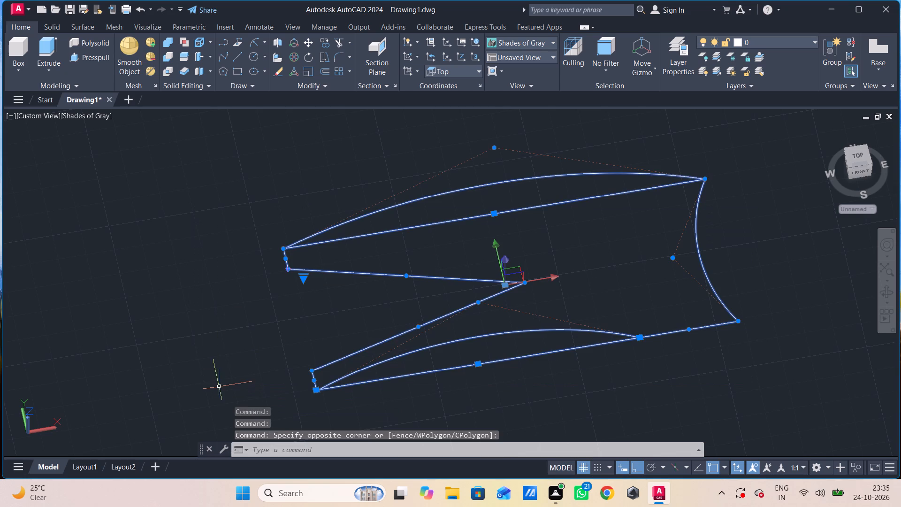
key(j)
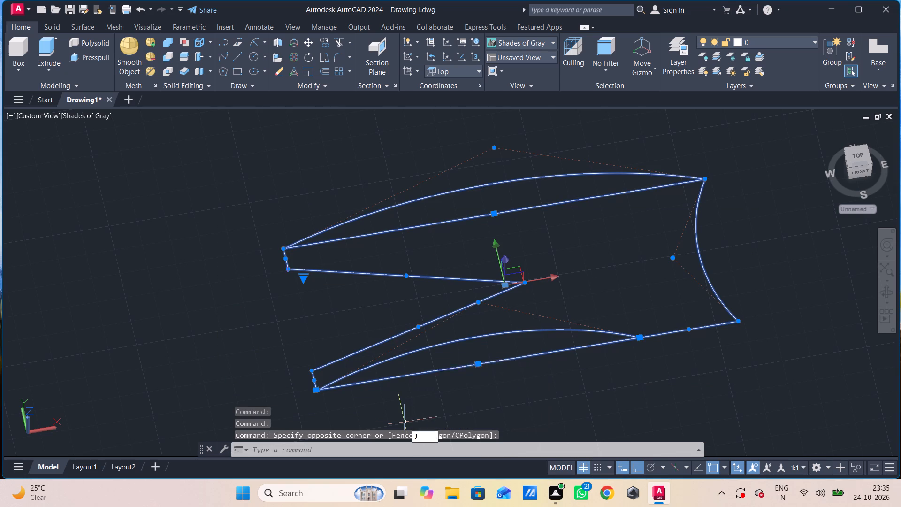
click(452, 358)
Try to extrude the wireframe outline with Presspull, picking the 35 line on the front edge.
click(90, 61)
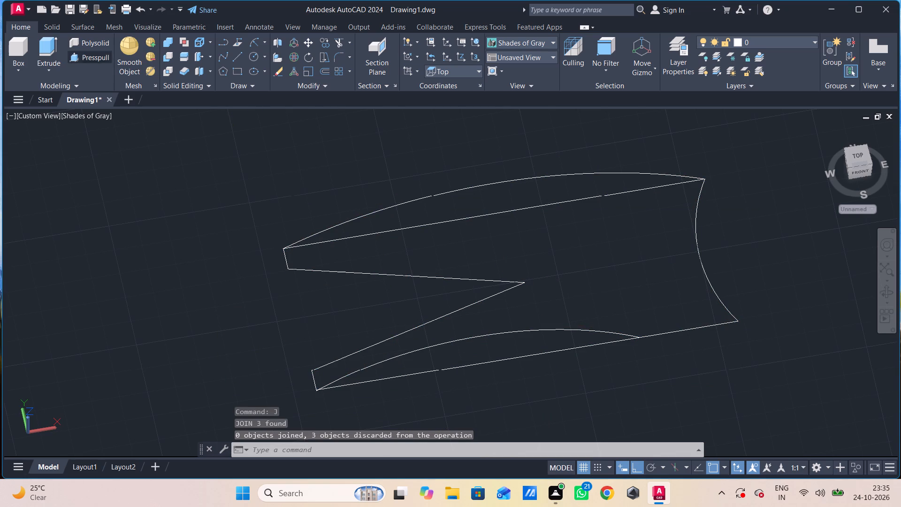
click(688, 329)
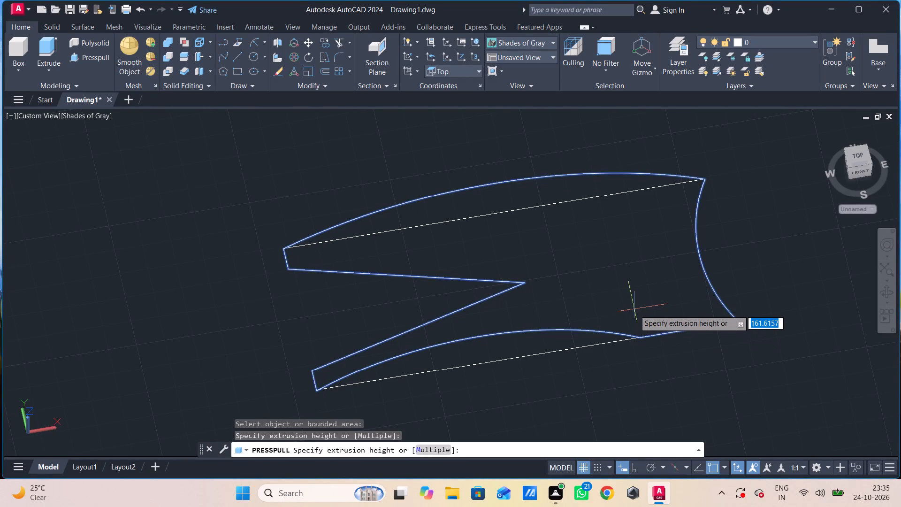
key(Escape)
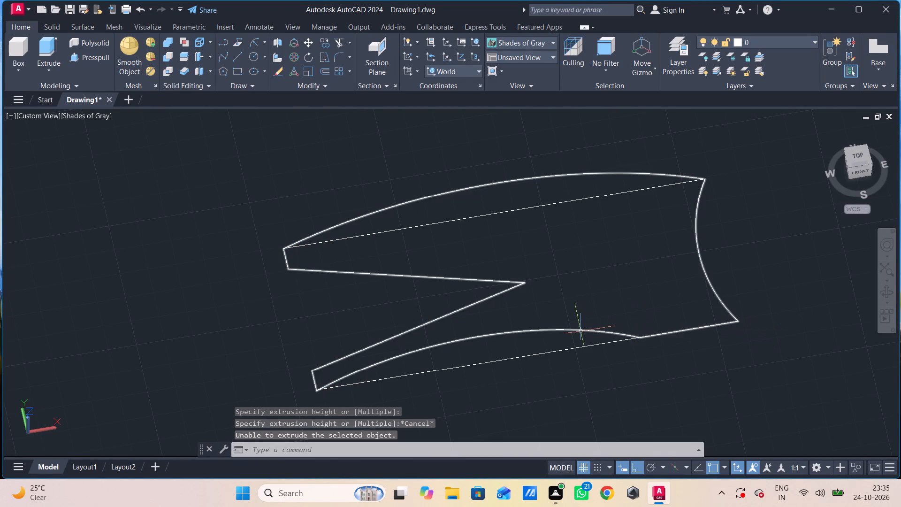
Explode the joined wireframe curve and delete the radius-100 arc above the front edge.
click(581, 332)
key(x)
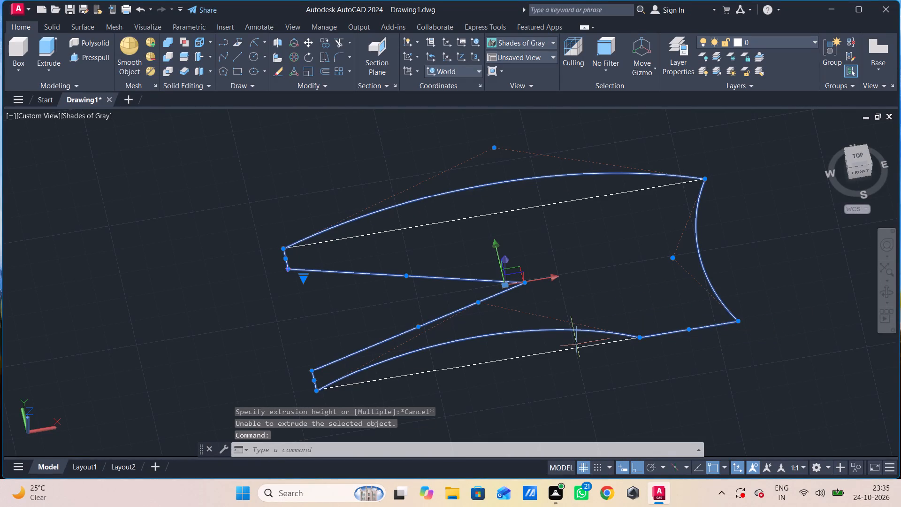
click(603, 369)
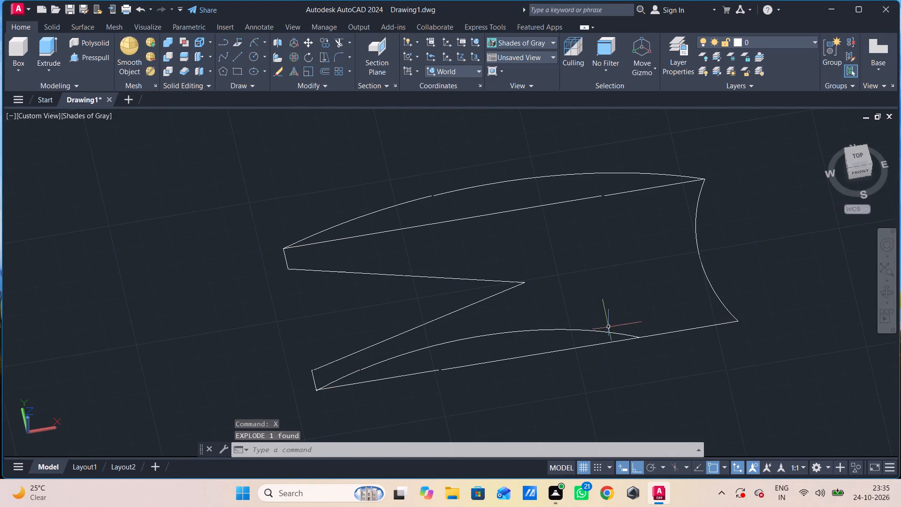
click(607, 332)
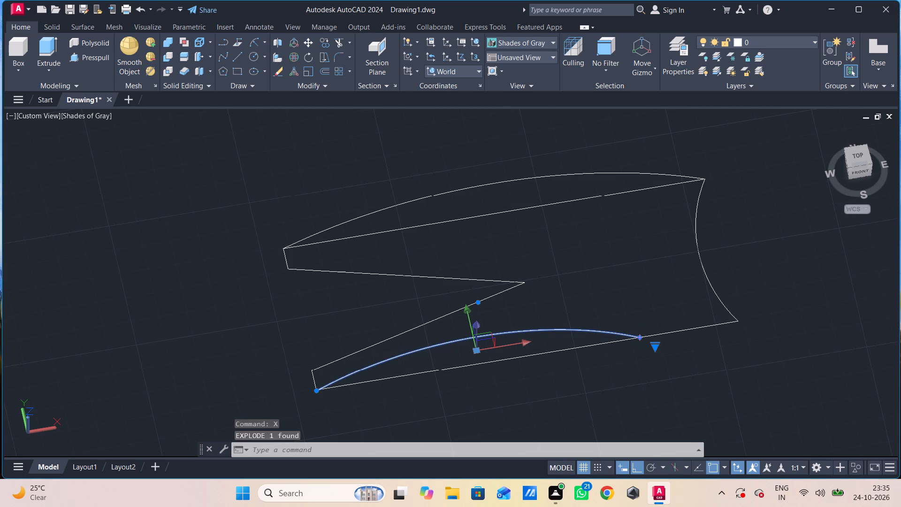
key(Delete)
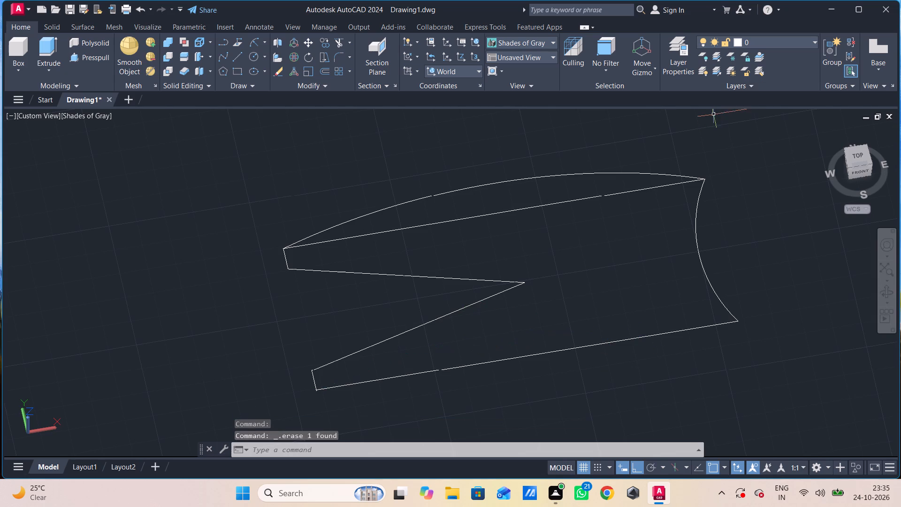
Delete the remaining curved arc above the straight rear edge of the outline.
click(609, 170)
click(604, 178)
key(Delete)
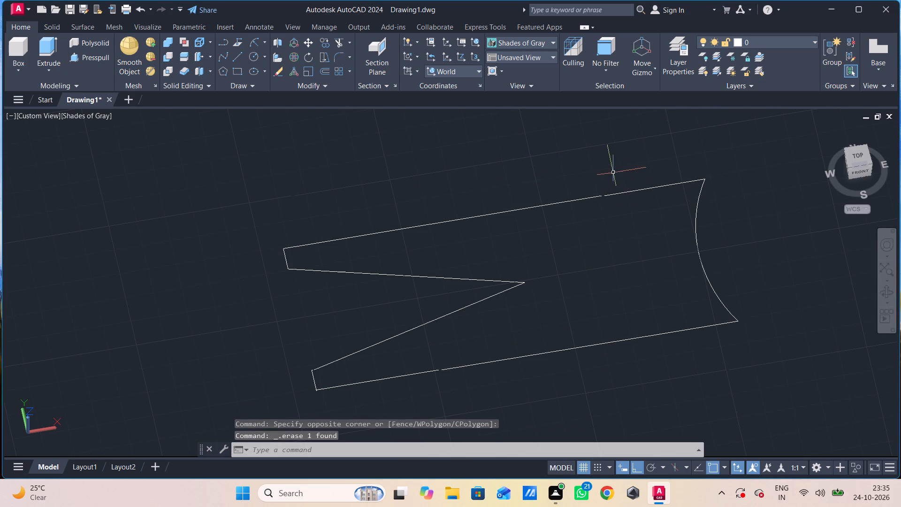
Presspull the closed V-notched outline area upward to a height of 60.
shift+middle_drag(608, 198, 611, 209)
shift+middle_drag(611, 238, 578, 157)
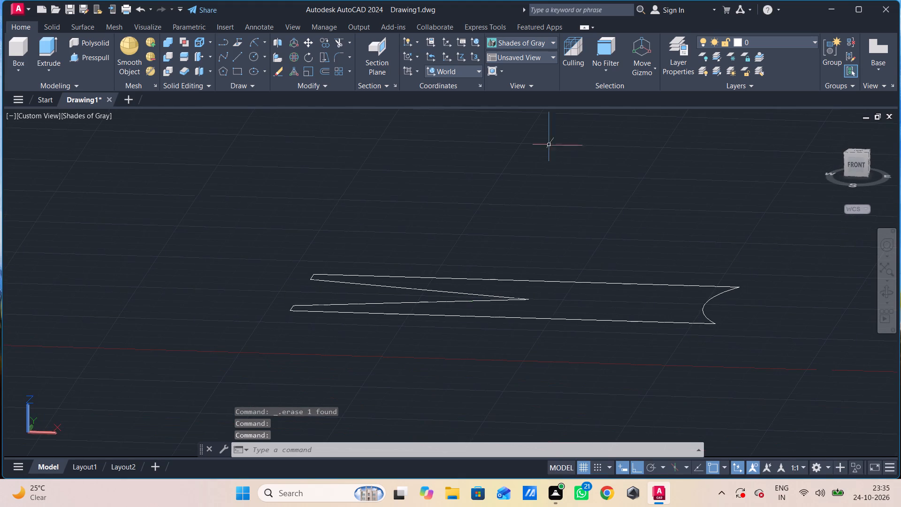
click(93, 54)
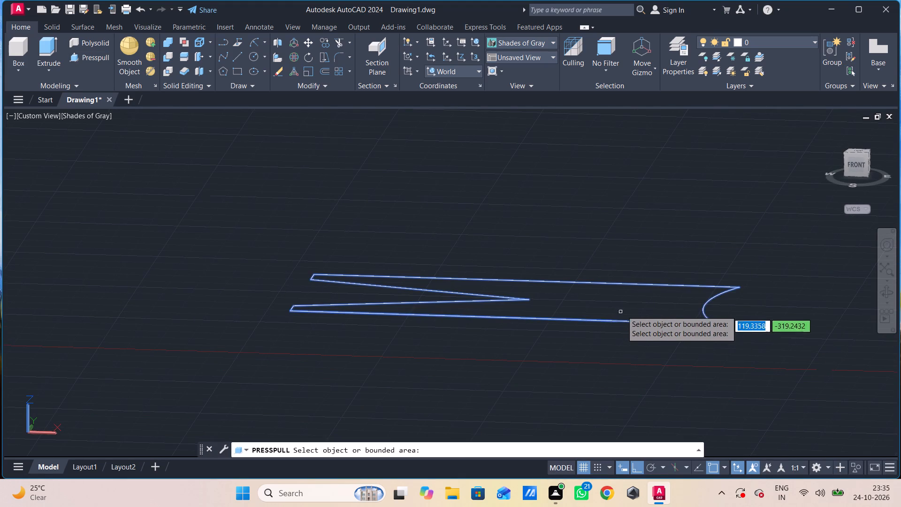
click(636, 302)
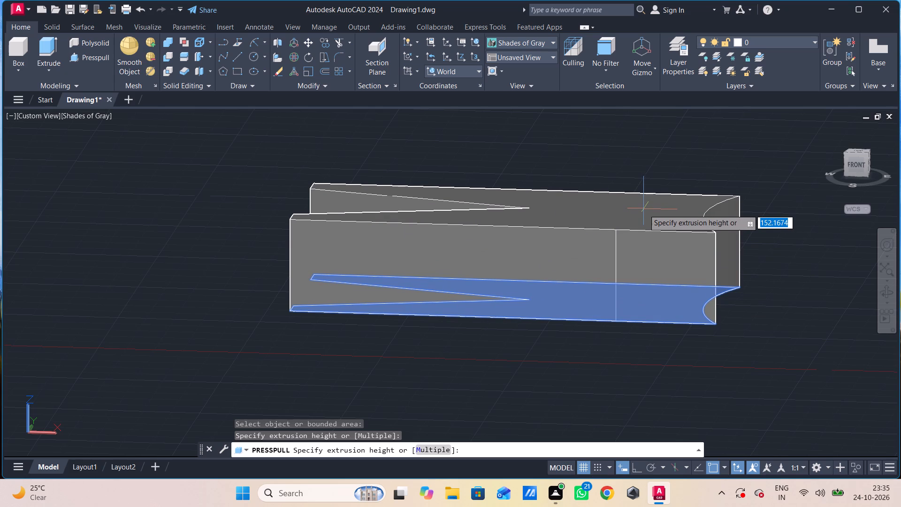
text(60)
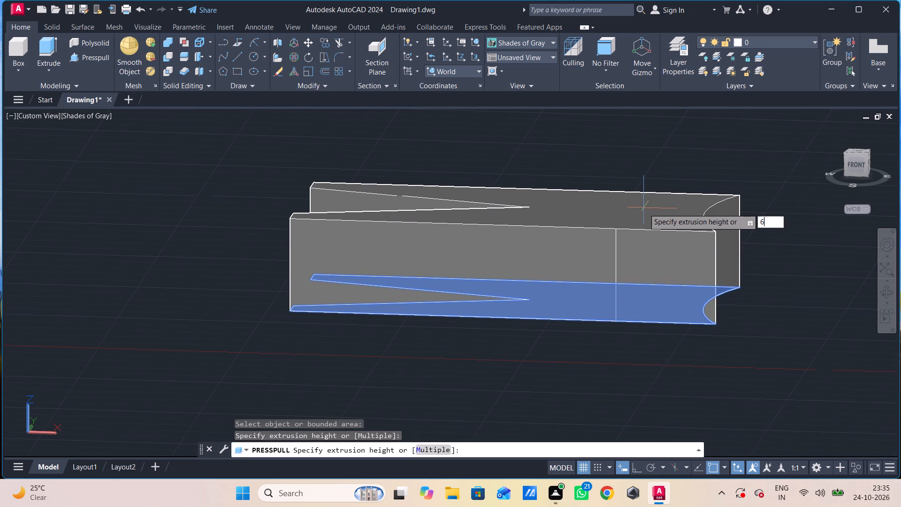
key(Return)
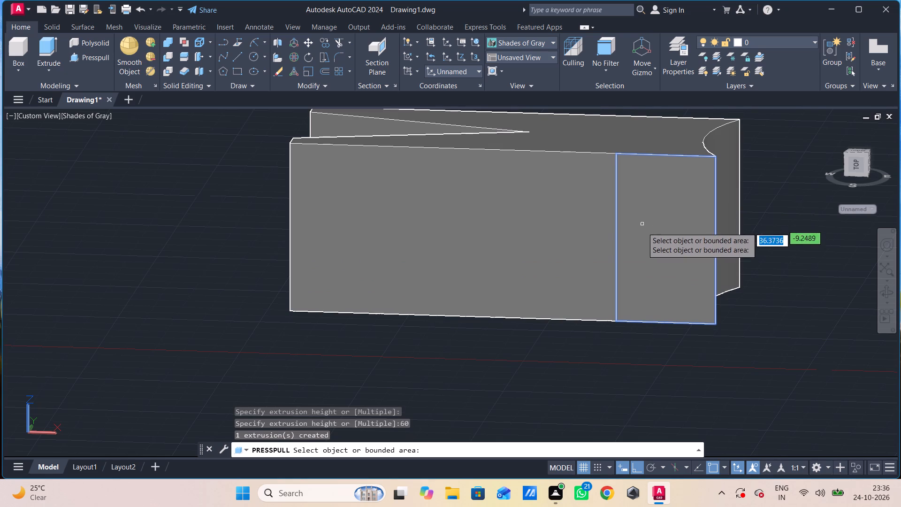
key(Escape)
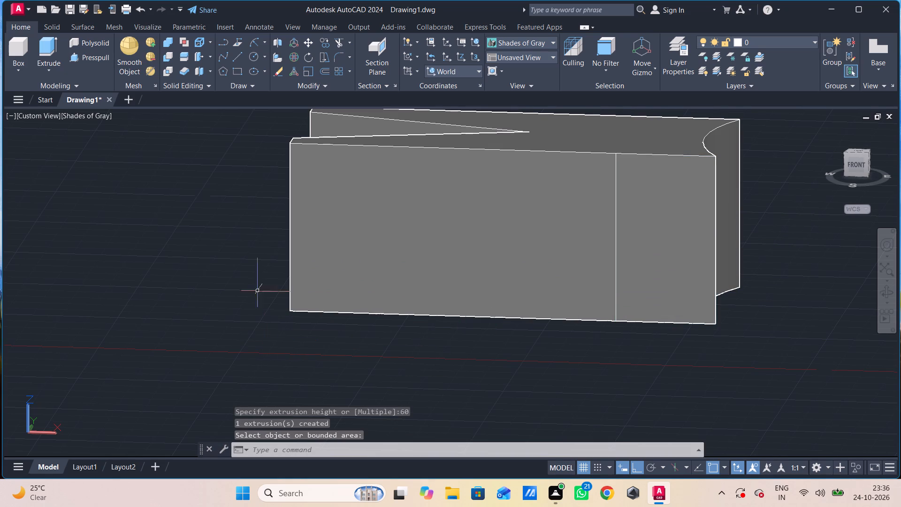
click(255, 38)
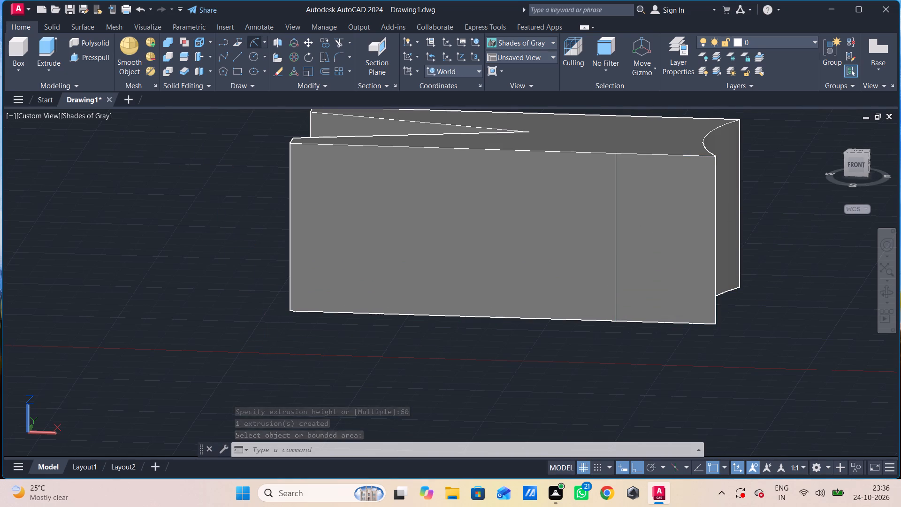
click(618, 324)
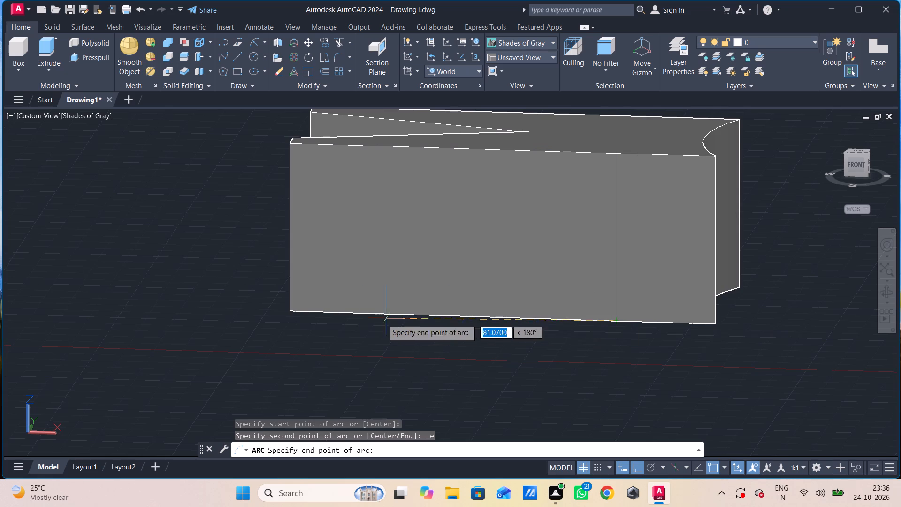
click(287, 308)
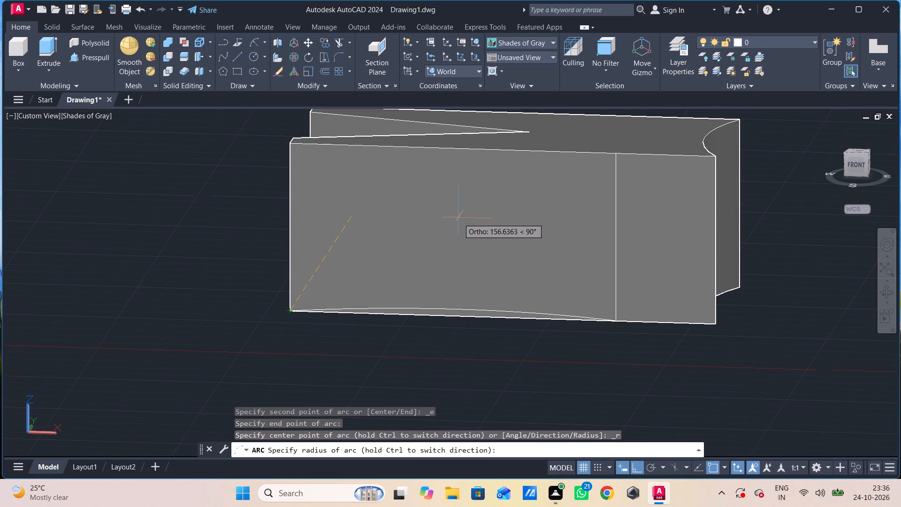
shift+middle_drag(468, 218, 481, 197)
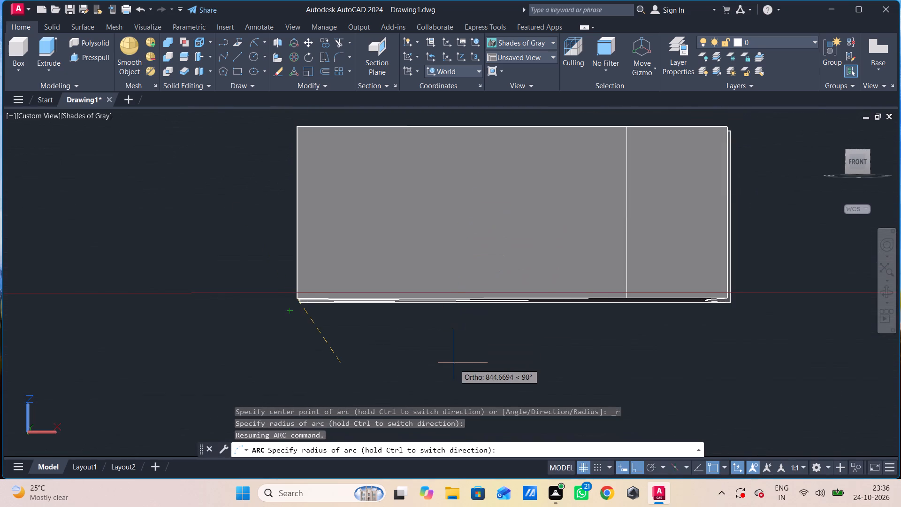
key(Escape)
In the Front view, draw a radius-100 arc on the front face's bottom edge, from the vertical seam to the left corner.
click(38, 112)
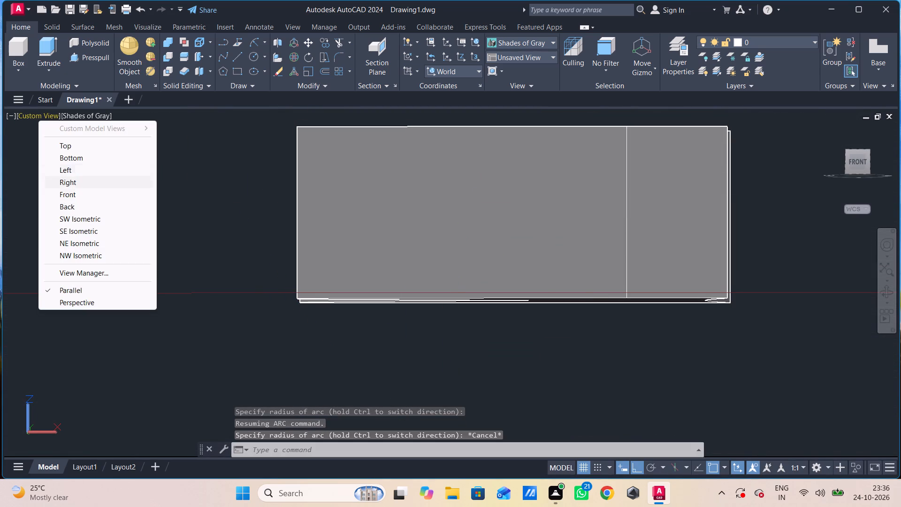
click(61, 198)
middle_drag(239, 279, 146, 171)
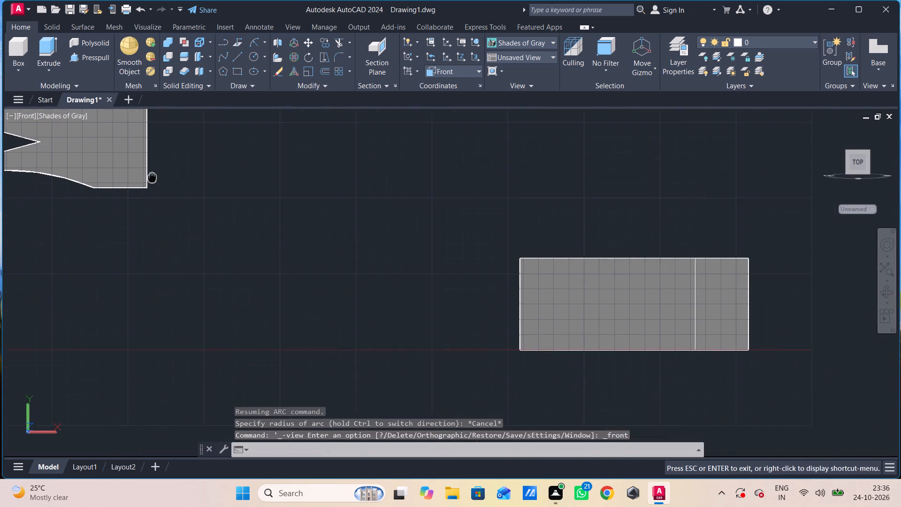
middle_drag(146, 171, 129, 156)
middle_drag(303, 276, 93, 243)
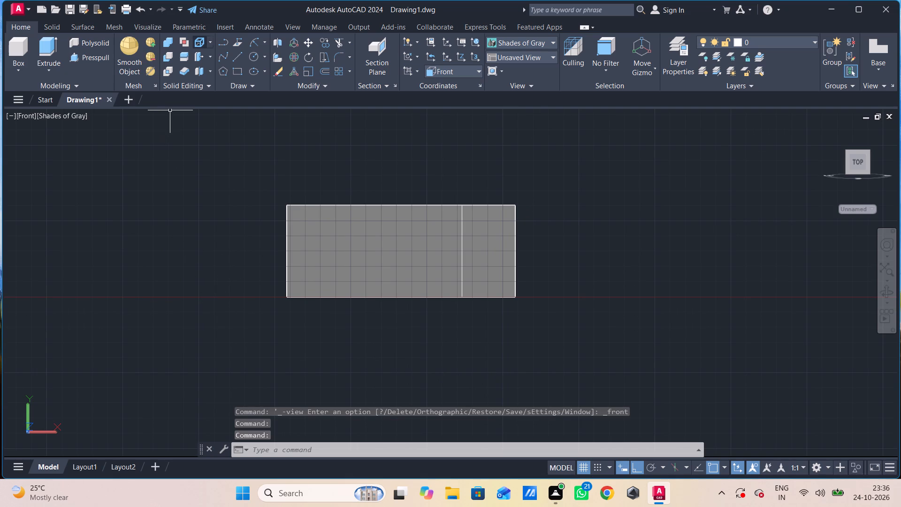
click(251, 46)
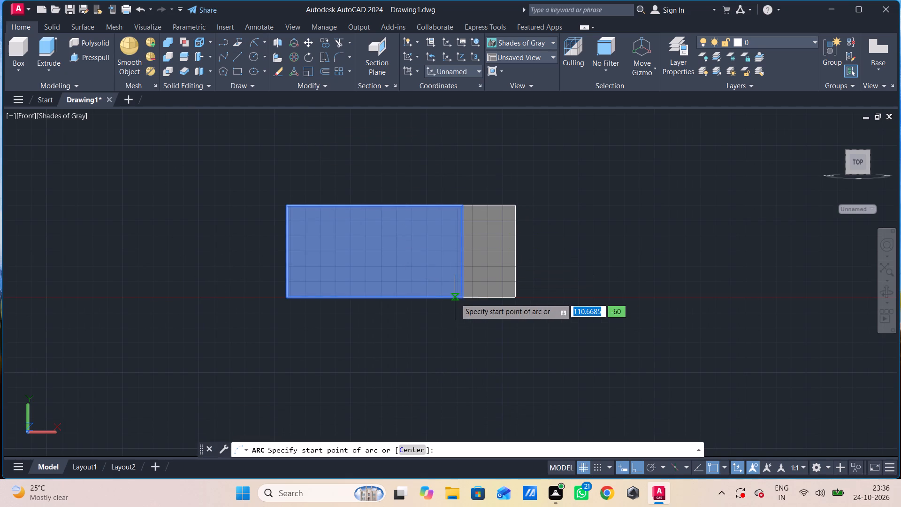
click(466, 298)
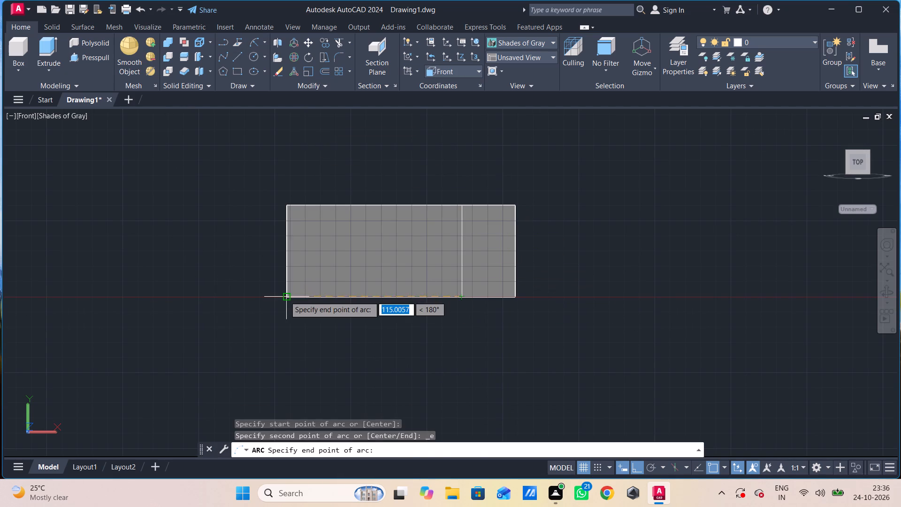
click(285, 296)
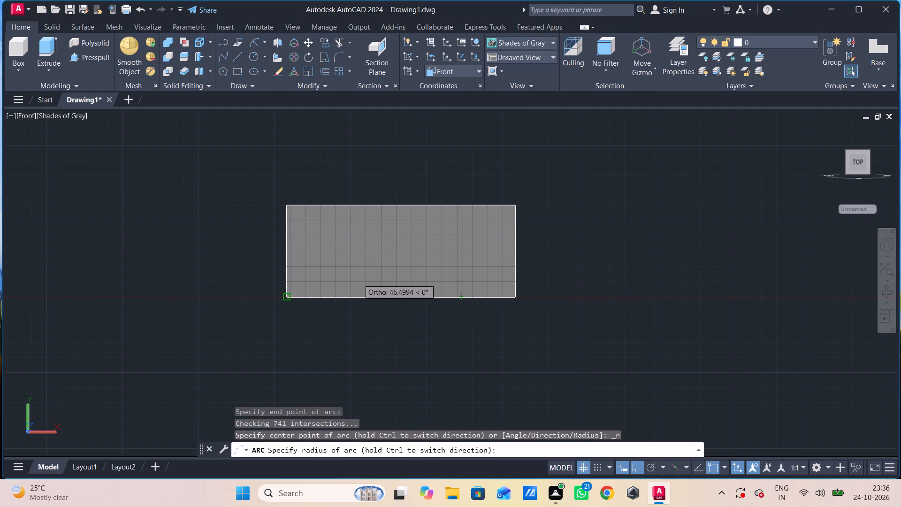
shift+middle_drag(361, 279, 416, 284)
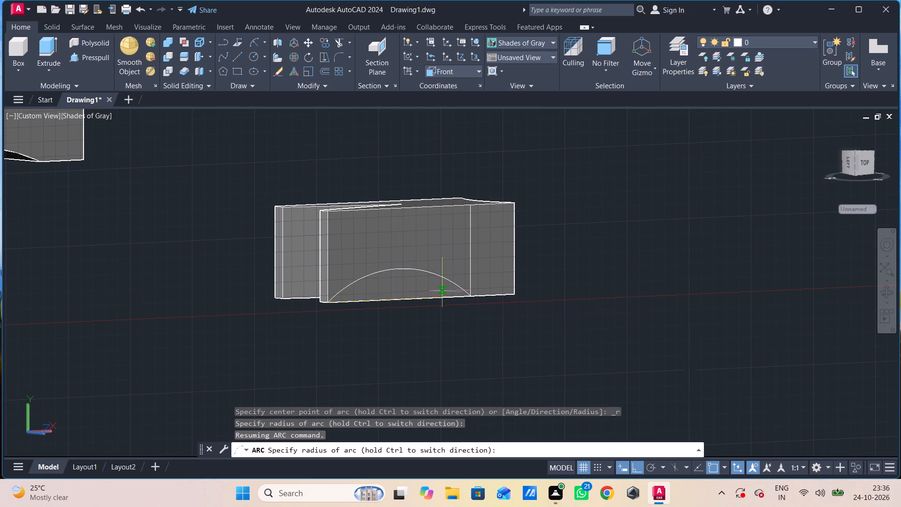
text(100)
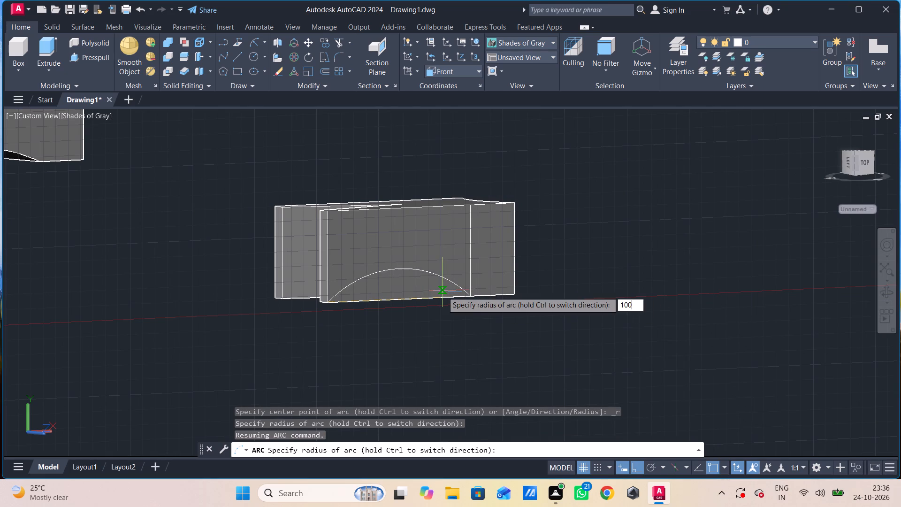
key(Return)
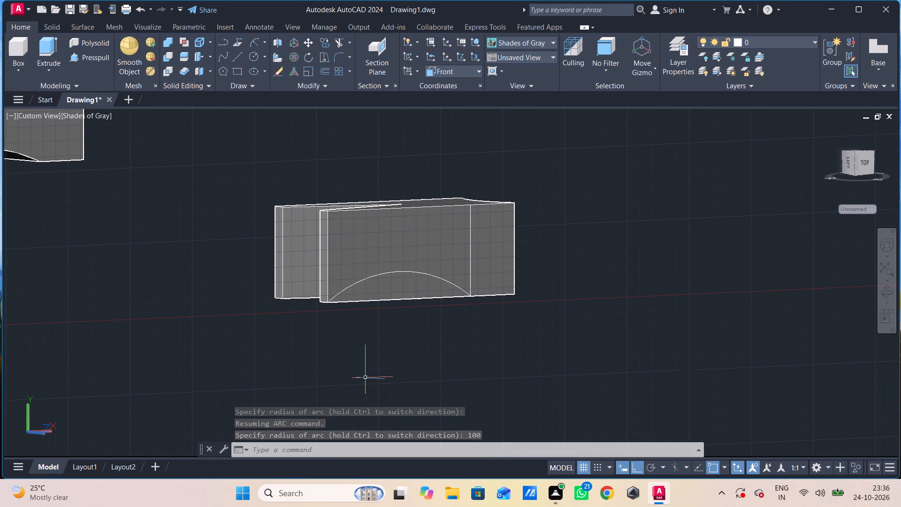
Draw a straight line along the front face's bottom edge joining the two ends of the radius-100 arc.
key(l)
key(Return)
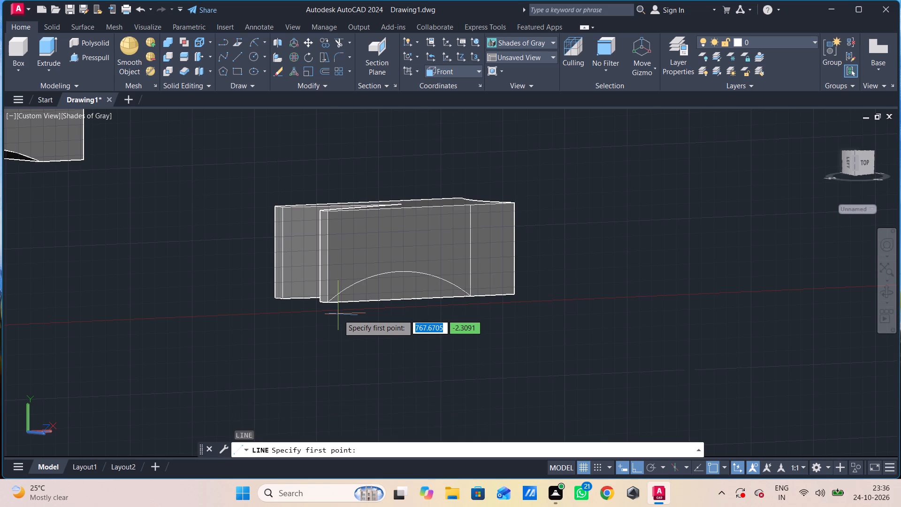
click(330, 306)
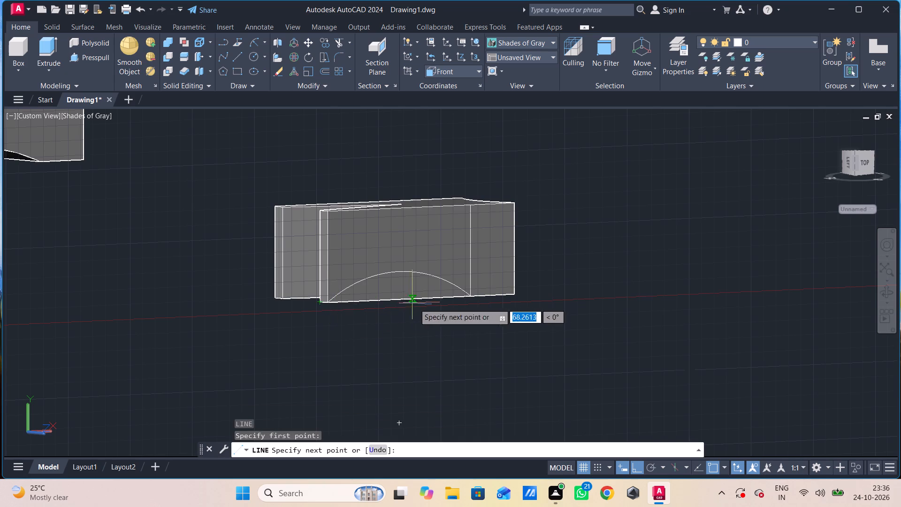
click(469, 295)
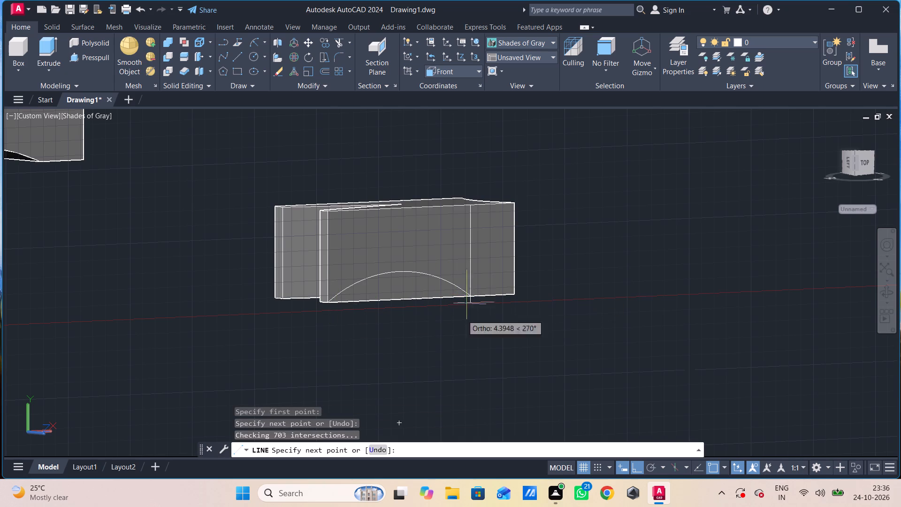
key(Escape)
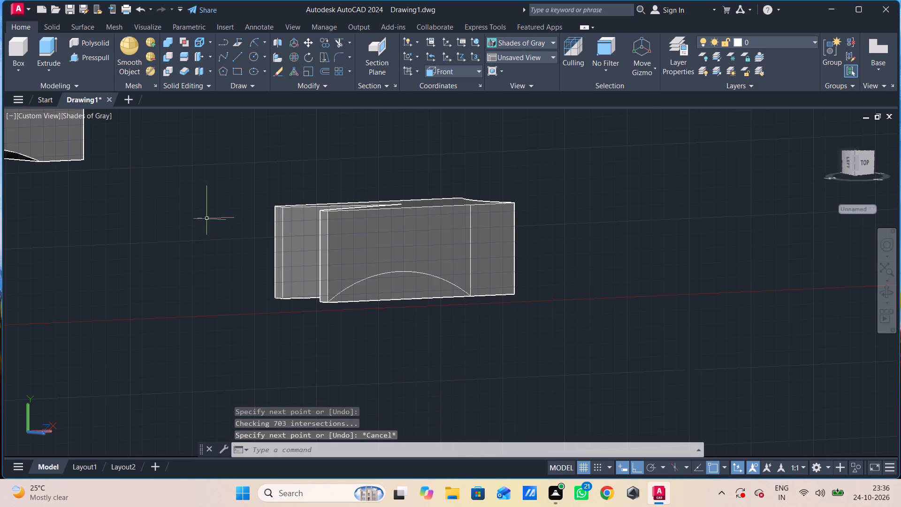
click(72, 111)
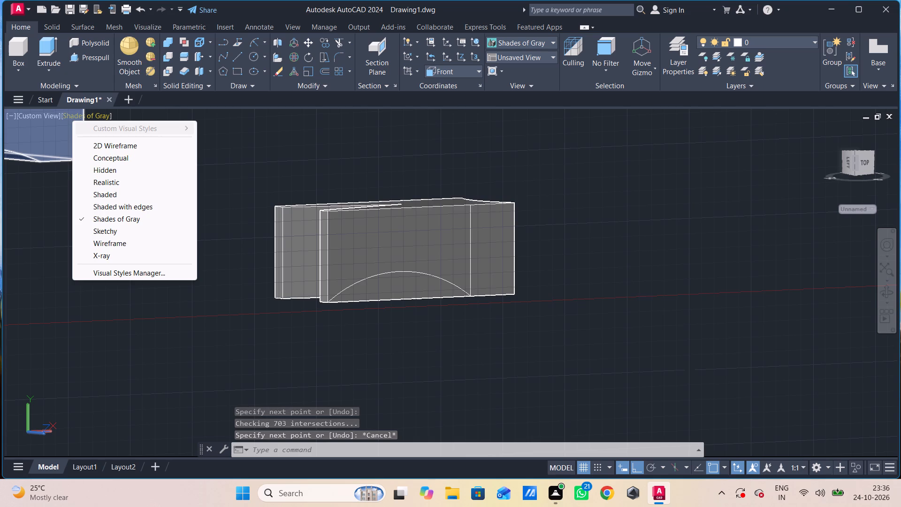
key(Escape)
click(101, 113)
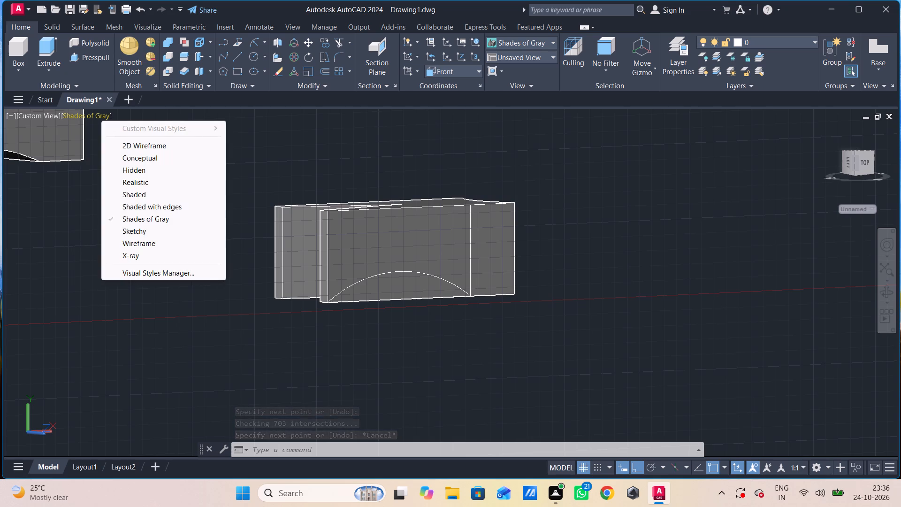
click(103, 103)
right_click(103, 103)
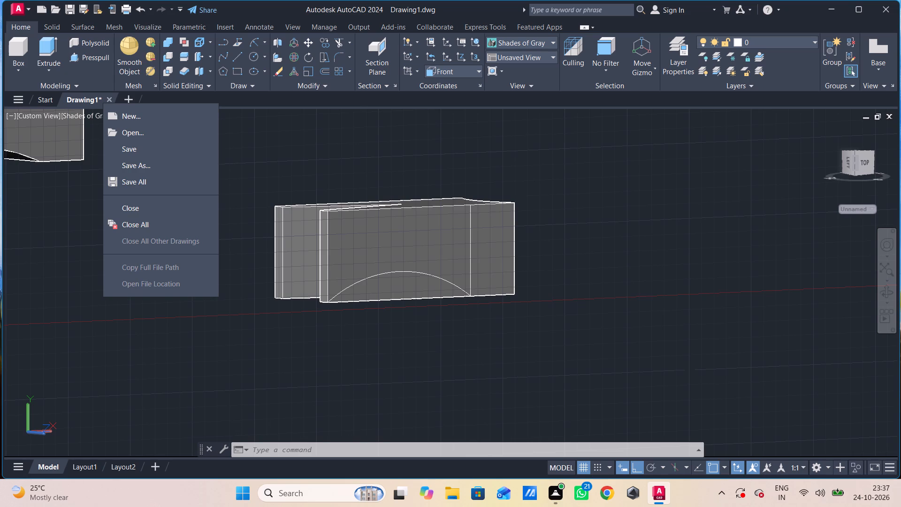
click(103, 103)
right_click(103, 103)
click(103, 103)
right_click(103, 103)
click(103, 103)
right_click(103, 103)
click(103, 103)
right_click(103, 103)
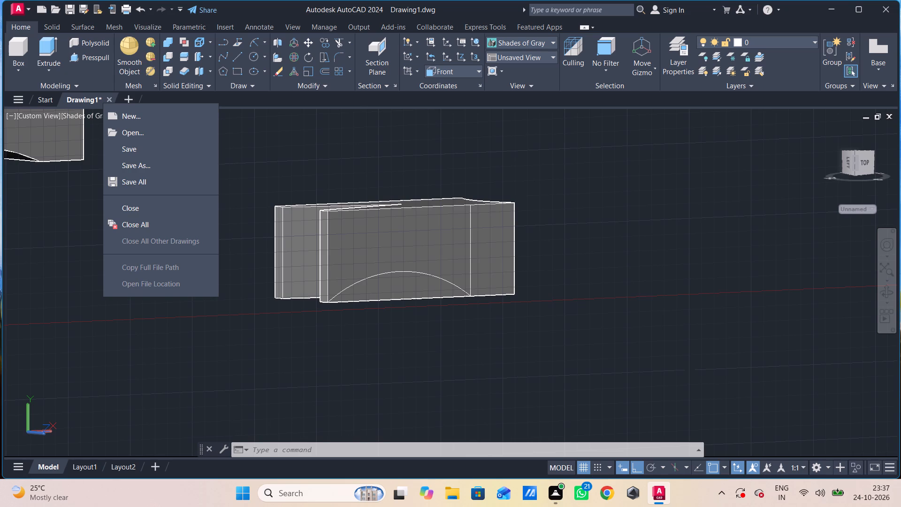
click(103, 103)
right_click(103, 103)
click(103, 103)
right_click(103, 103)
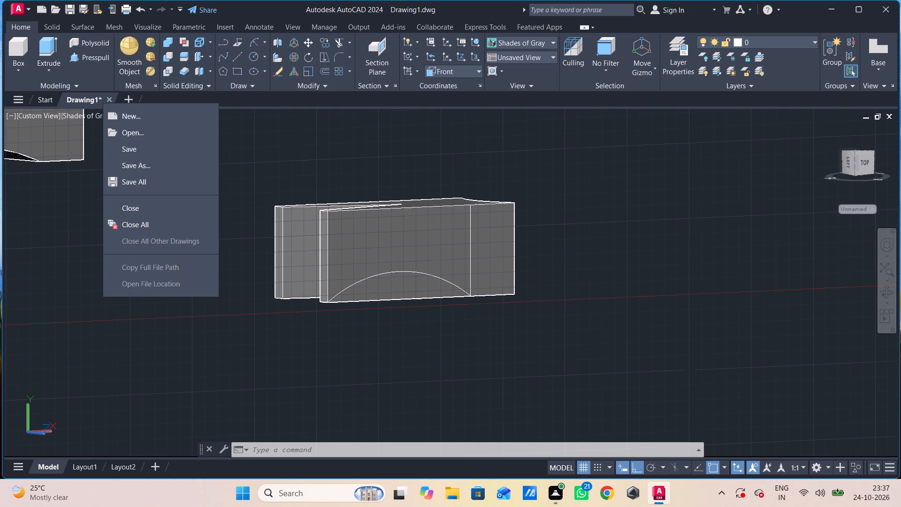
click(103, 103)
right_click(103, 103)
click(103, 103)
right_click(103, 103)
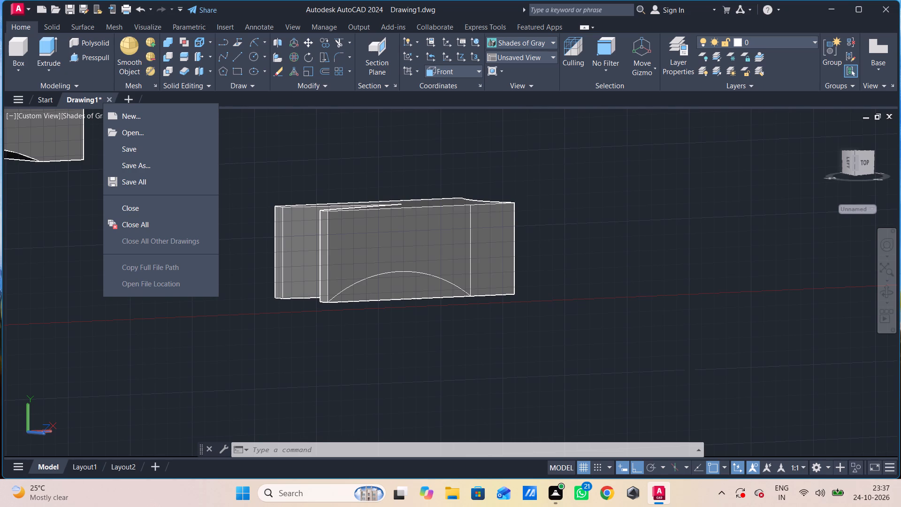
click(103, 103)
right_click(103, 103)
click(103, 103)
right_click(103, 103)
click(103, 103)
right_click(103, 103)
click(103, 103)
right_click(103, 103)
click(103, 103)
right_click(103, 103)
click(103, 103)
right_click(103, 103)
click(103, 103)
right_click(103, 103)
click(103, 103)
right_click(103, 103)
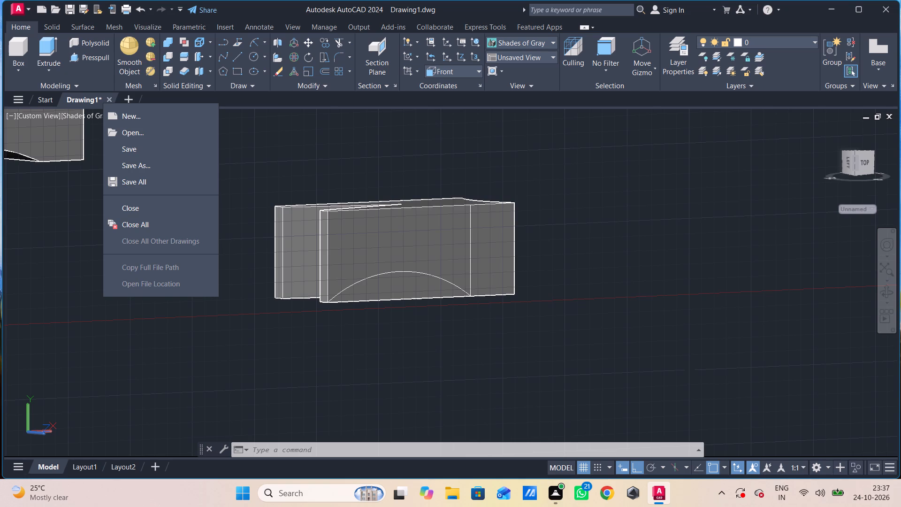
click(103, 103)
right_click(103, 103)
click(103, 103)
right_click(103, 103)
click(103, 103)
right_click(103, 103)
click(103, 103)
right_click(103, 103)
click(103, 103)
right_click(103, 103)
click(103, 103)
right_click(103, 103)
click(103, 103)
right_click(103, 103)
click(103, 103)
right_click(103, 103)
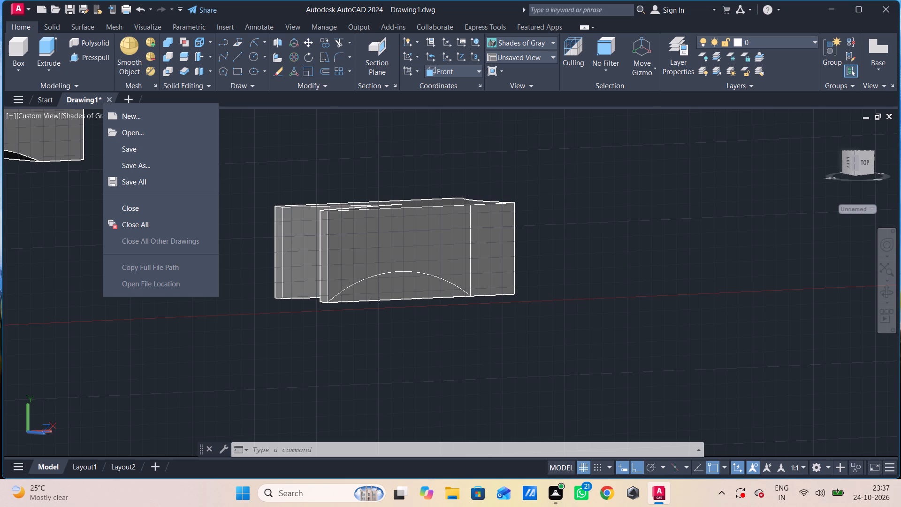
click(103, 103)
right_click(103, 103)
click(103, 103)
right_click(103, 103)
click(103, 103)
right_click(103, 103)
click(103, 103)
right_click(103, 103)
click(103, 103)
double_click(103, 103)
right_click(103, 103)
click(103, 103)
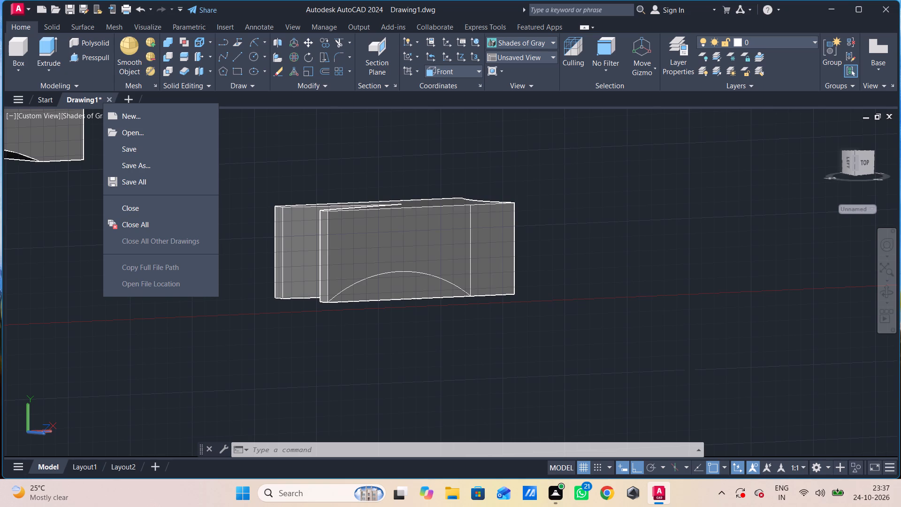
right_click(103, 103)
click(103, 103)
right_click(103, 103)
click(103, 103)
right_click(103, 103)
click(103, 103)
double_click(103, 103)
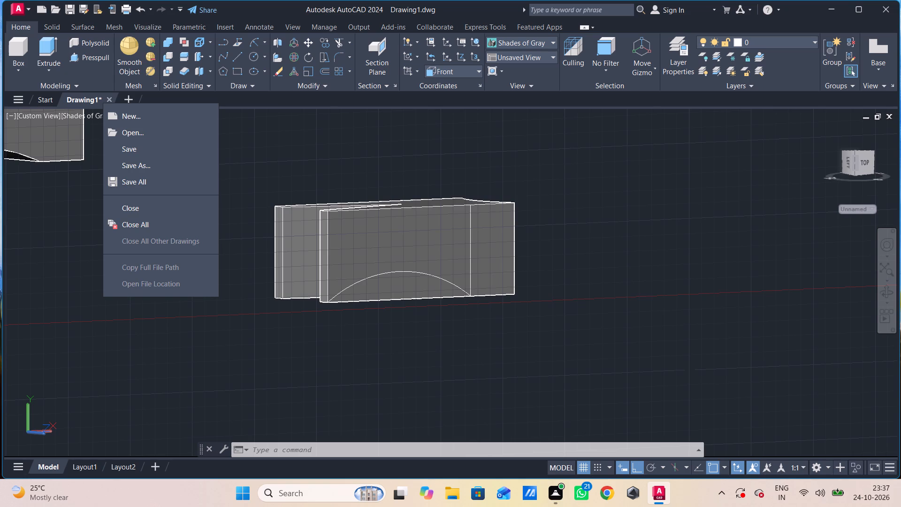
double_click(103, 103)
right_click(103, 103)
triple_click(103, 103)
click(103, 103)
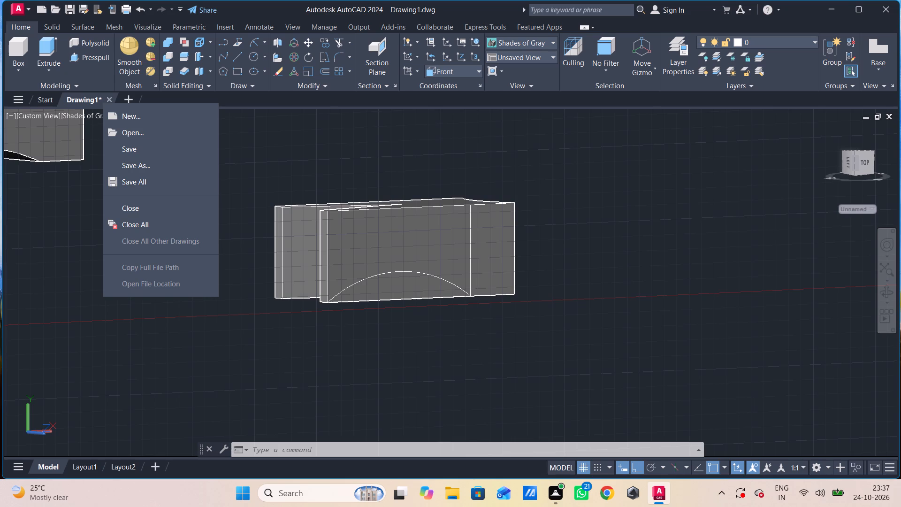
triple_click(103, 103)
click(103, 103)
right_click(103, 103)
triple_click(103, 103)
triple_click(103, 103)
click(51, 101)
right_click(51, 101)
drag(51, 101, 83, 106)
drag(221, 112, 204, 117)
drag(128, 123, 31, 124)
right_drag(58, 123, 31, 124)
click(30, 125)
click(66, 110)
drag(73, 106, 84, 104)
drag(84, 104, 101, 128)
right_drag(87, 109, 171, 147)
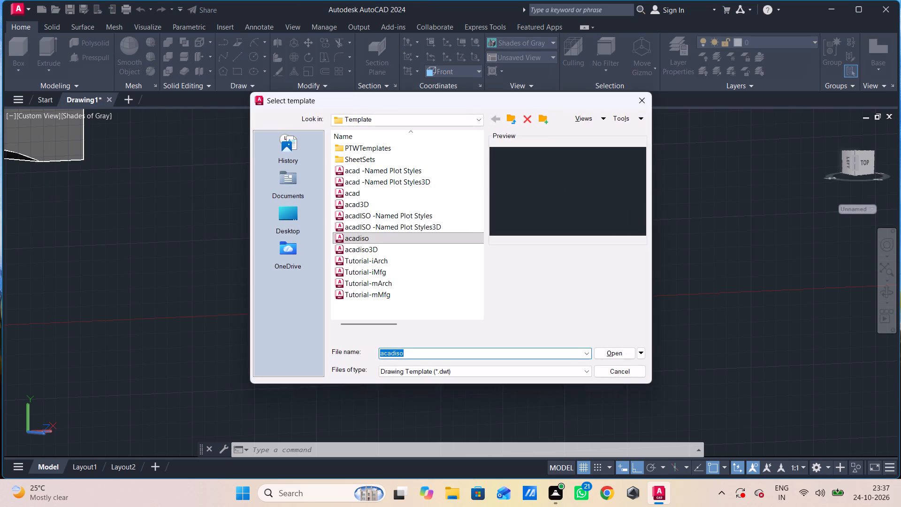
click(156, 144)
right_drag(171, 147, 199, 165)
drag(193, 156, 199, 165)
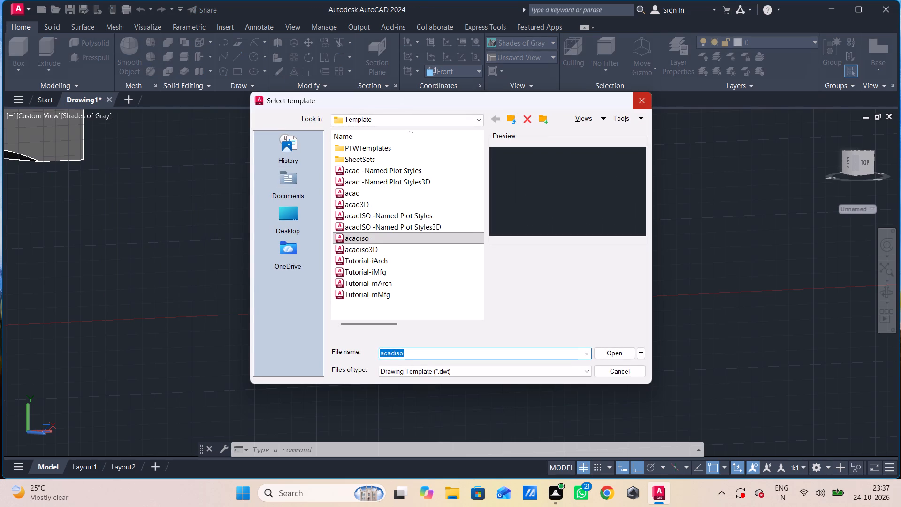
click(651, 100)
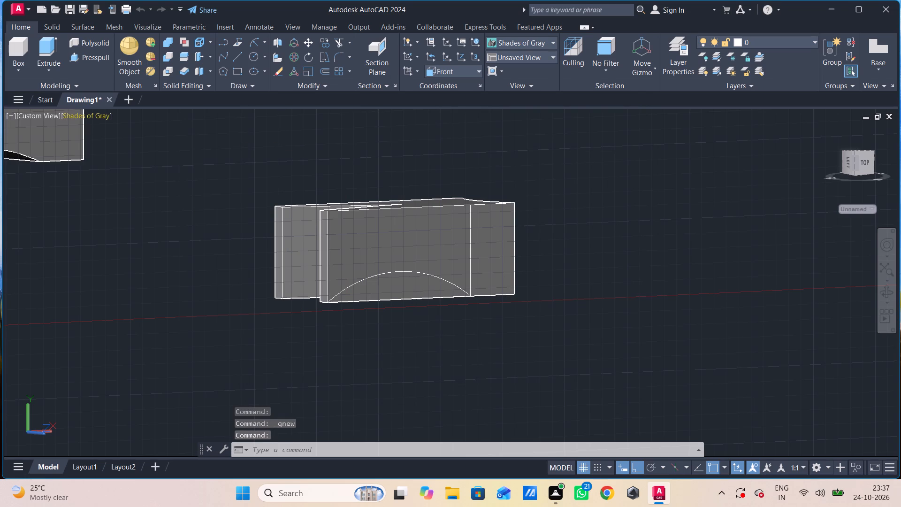
In the 2D Wireframe visual style, join the radius-100 arc and the straight line beneath it into one closed profile.
click(92, 114)
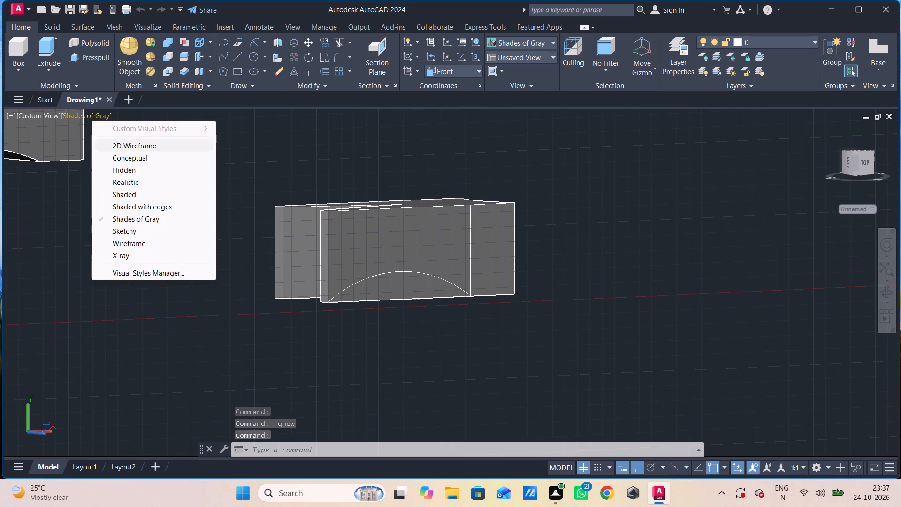
click(135, 146)
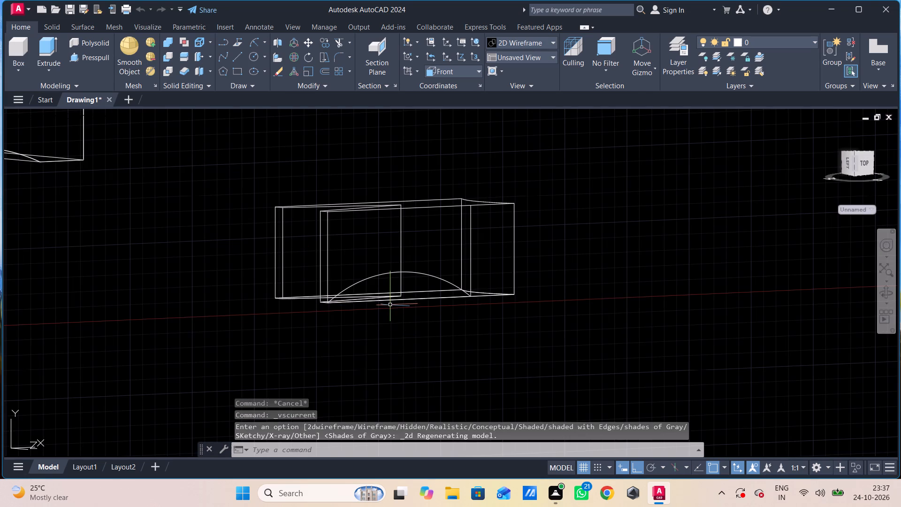
shift+middle_drag(394, 305, 430, 310)
click(416, 298)
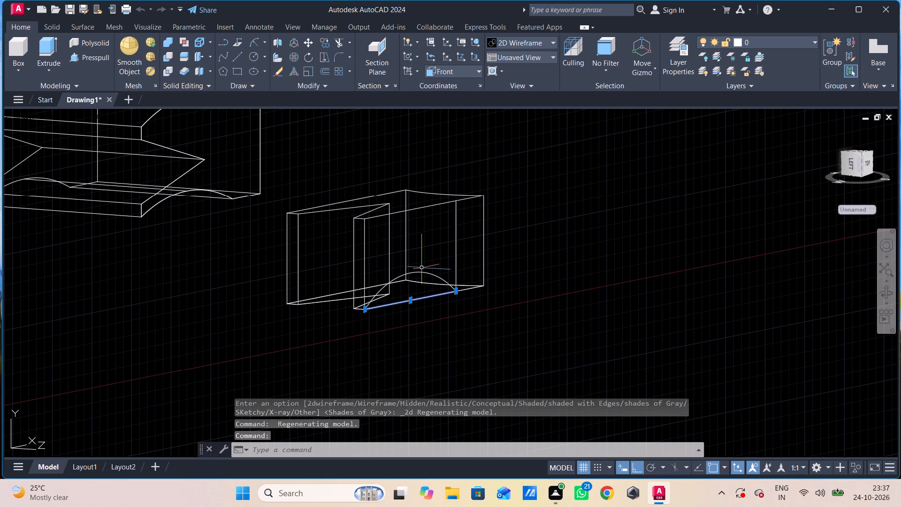
click(421, 273)
key(j)
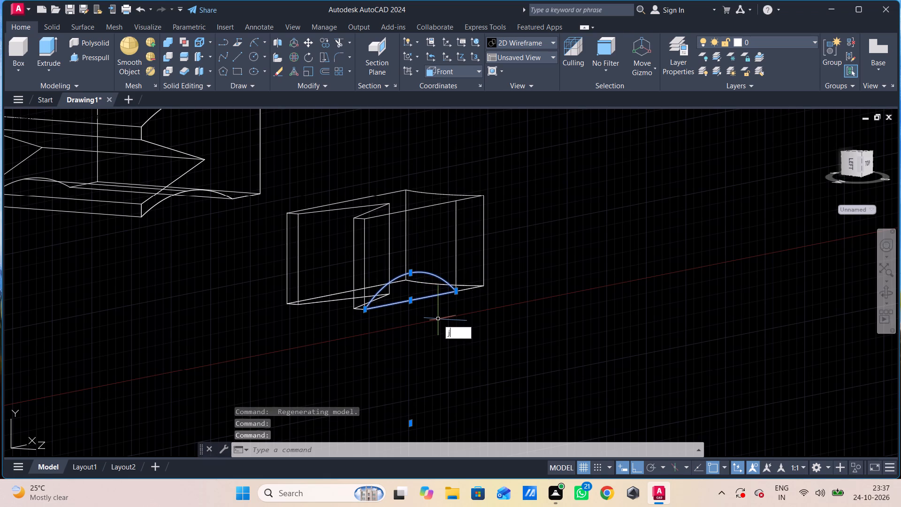
key(Return)
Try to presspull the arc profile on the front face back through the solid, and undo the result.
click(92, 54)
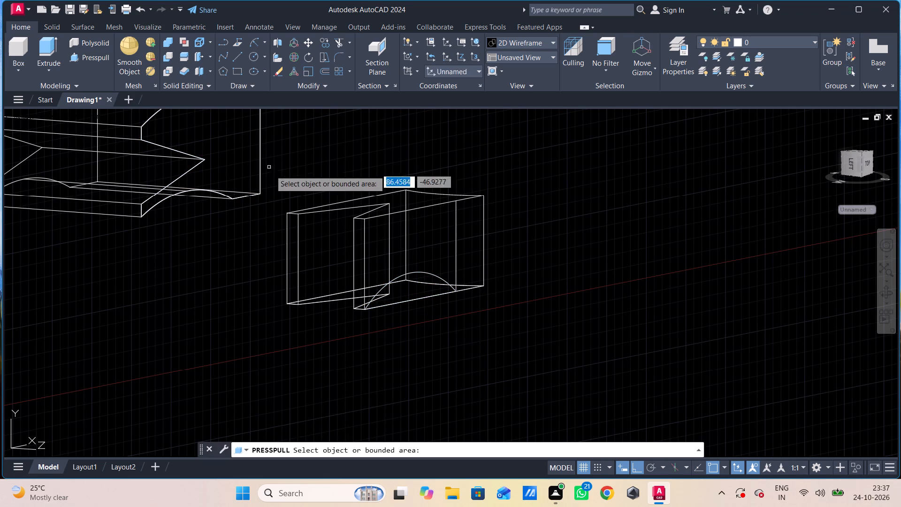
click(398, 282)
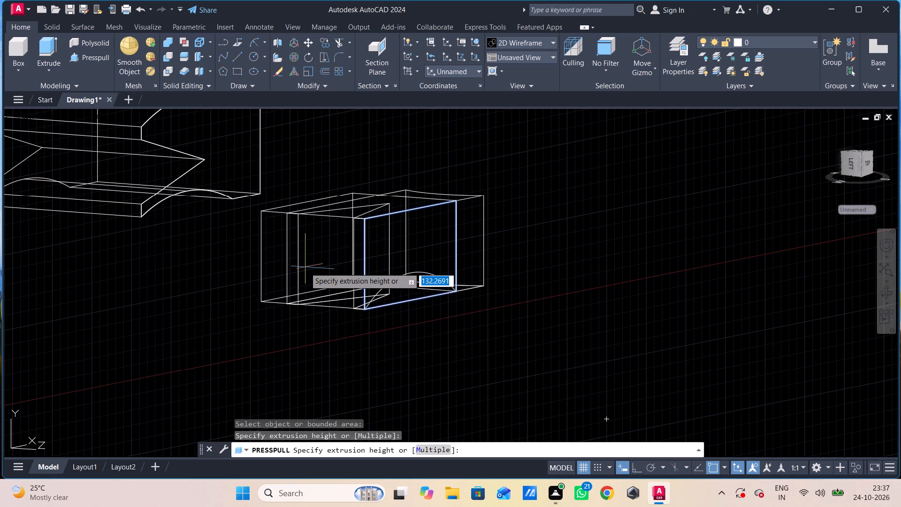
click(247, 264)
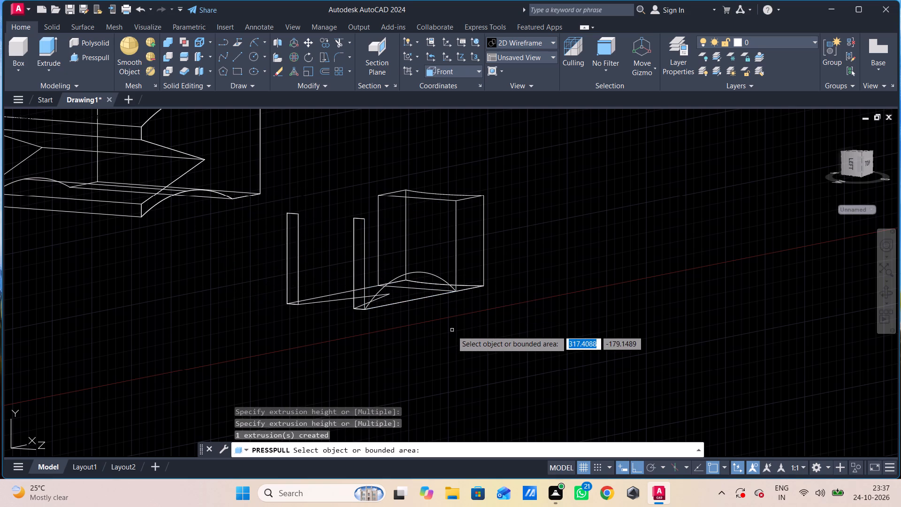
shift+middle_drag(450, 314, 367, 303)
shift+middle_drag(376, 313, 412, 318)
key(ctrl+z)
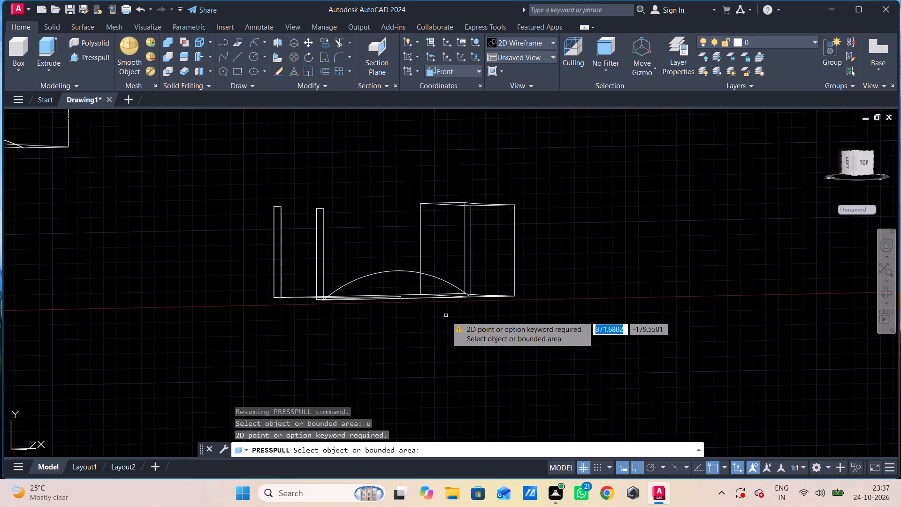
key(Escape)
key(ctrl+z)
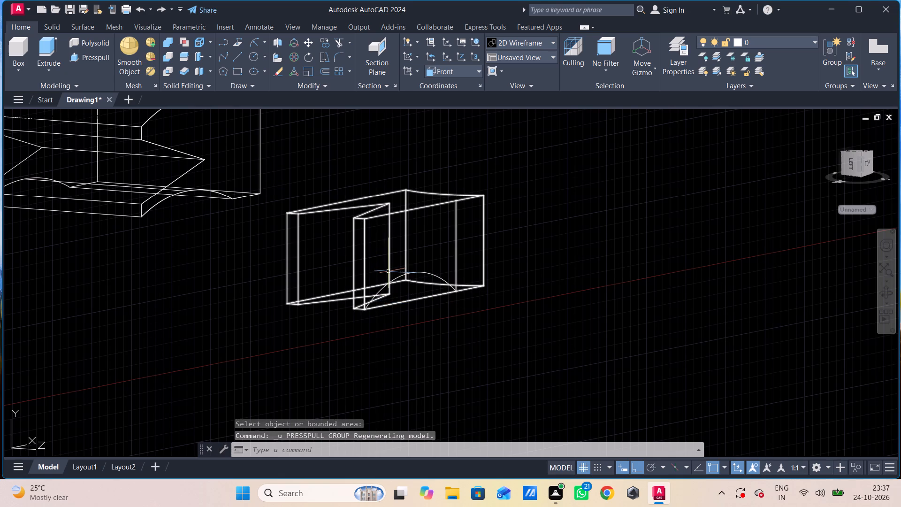
Set the visual style to Shades of Gray.
click(401, 274)
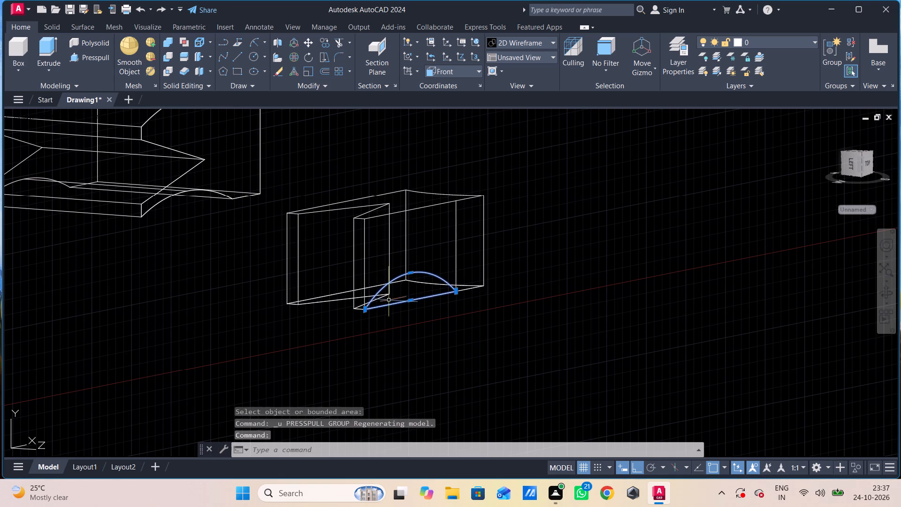
key(Escape)
click(84, 112)
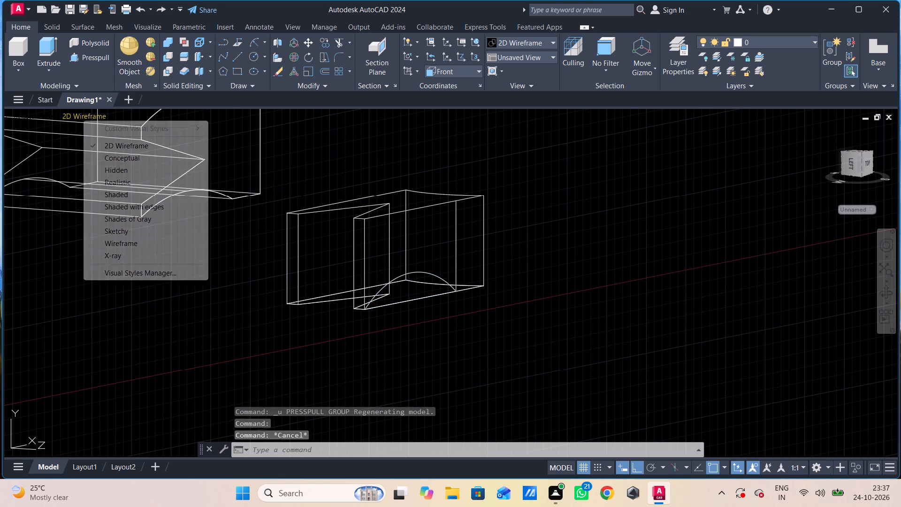
click(128, 215)
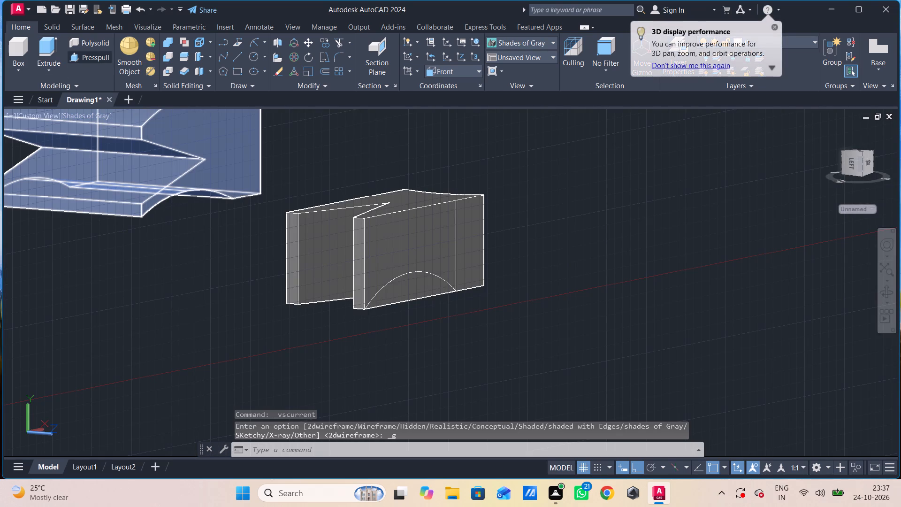
Presspull the joined arc profile at the front face's bottom edge back through the full depth of the V-notched solid.
click(75, 57)
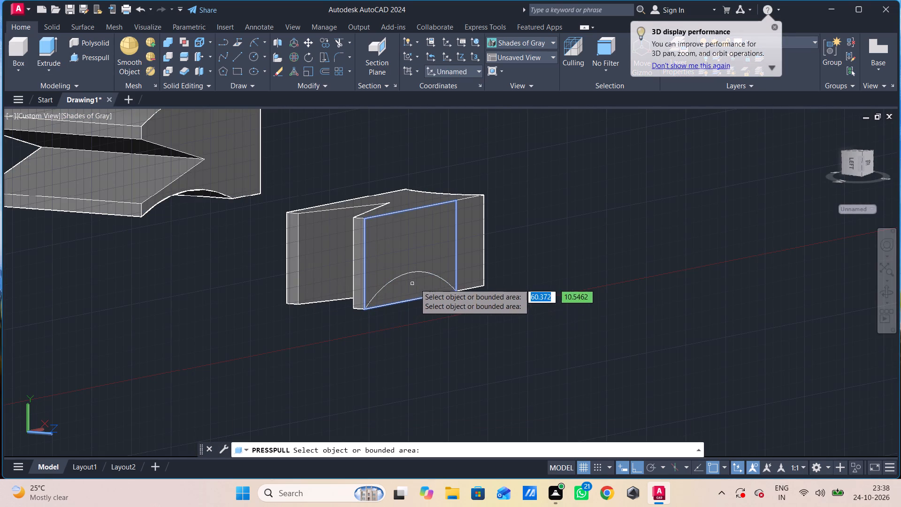
scroll(418, 283, up, 2)
click(481, 286)
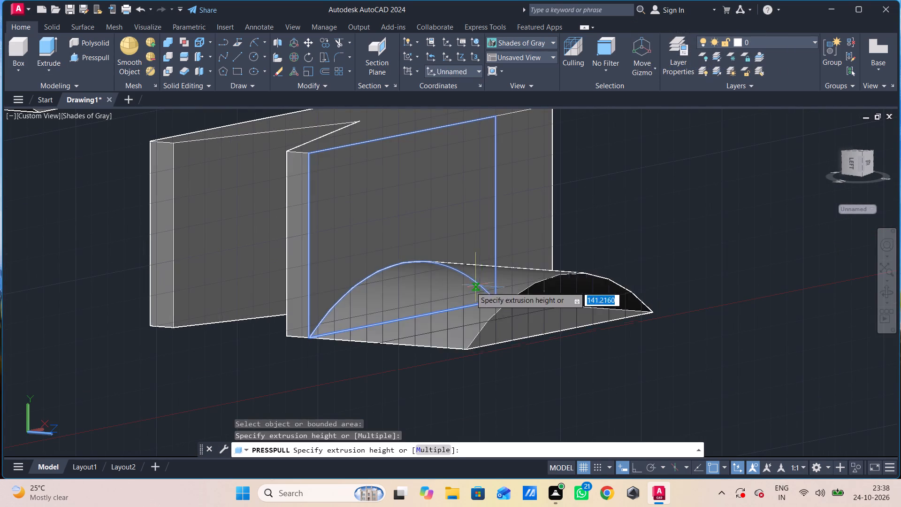
click(137, 252)
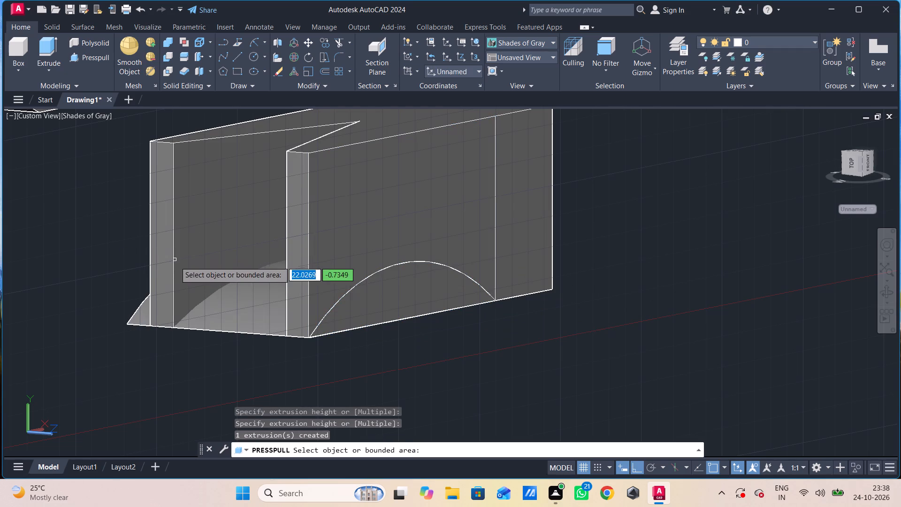
key(Escape)
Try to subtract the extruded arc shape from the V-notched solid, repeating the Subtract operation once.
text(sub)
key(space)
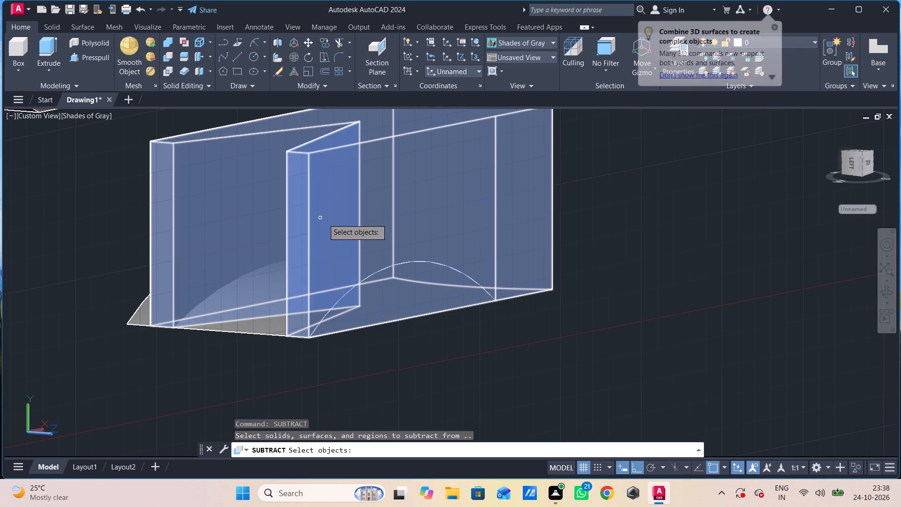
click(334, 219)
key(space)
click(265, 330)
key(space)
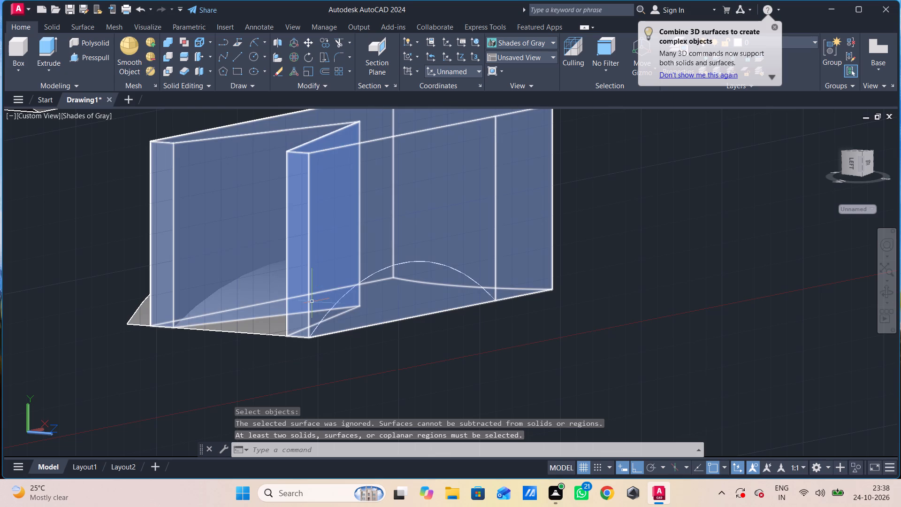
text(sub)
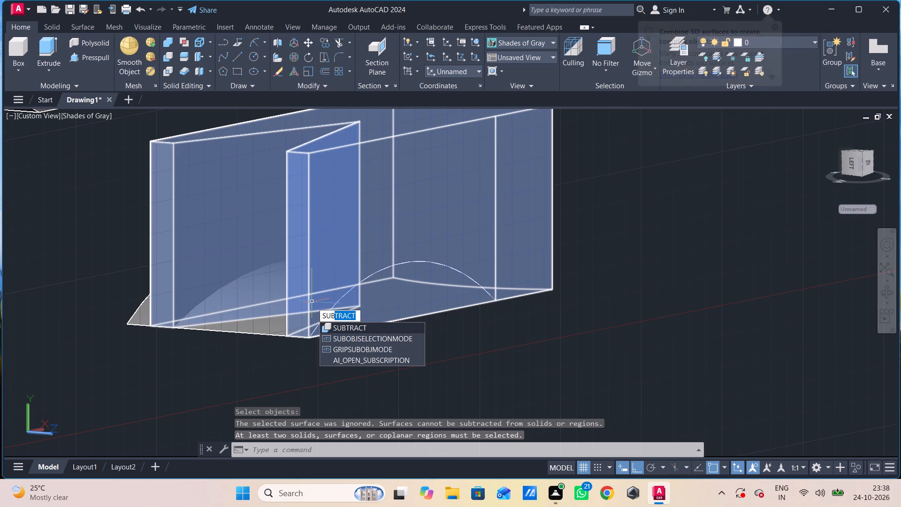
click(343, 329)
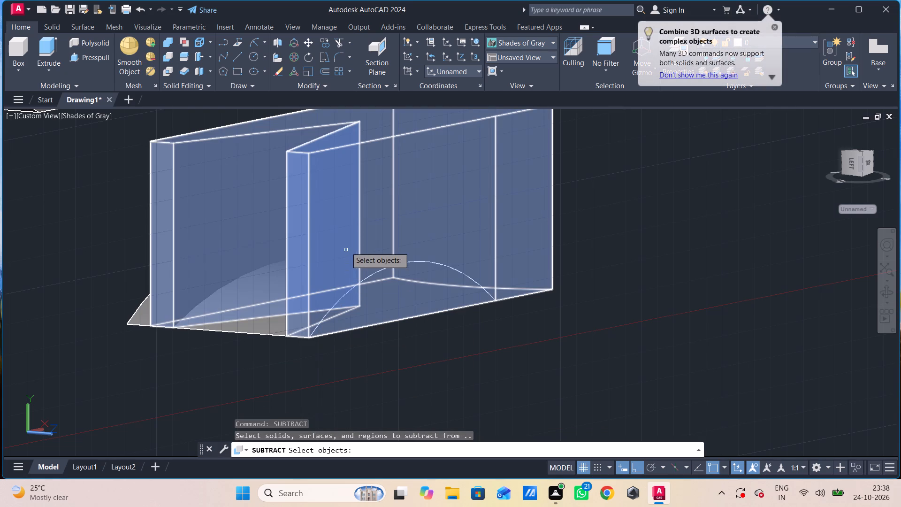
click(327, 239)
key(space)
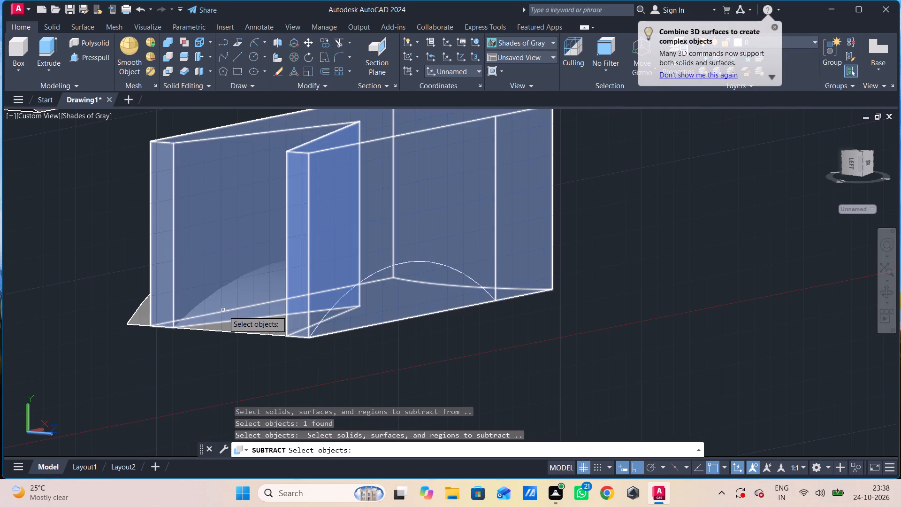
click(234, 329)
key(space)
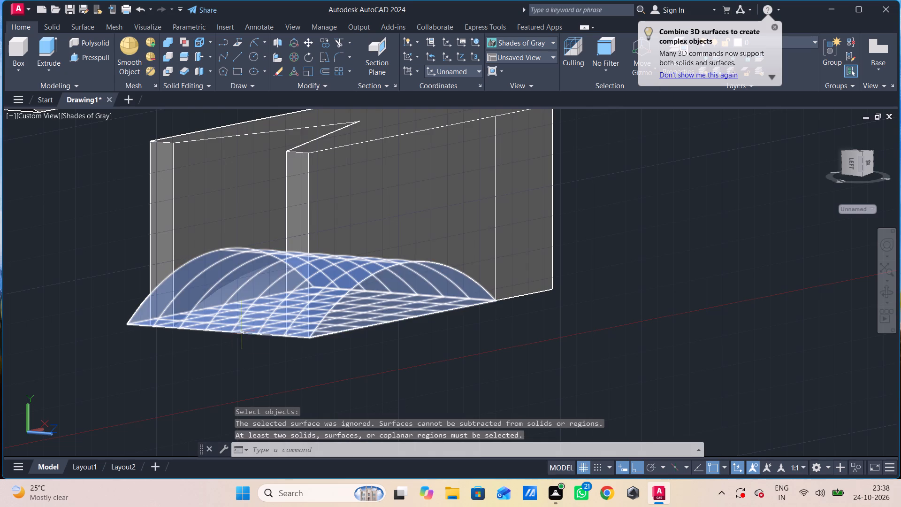
Examine the V-notched solid and the extruded arc shape from the front, side, rear and underside.
shift+middle_drag(456, 330, 551, 331)
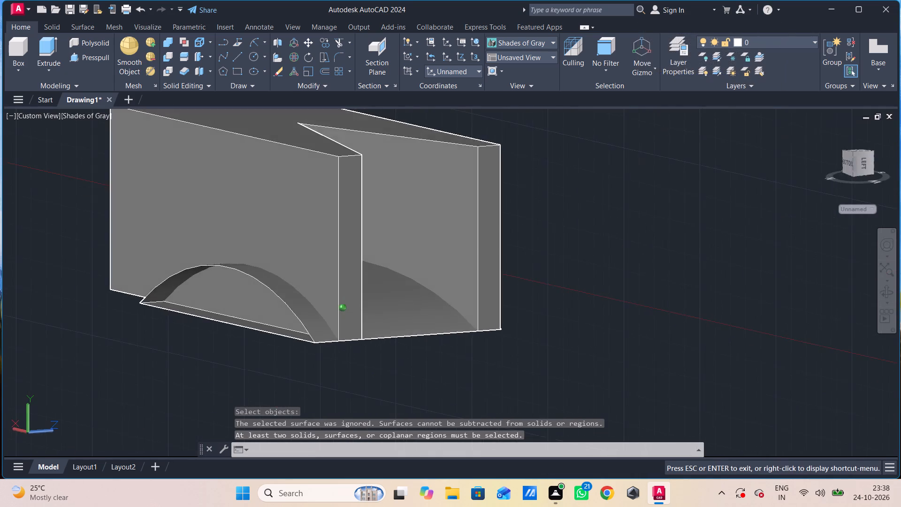
shift+middle_drag(551, 331, 580, 324)
shift+middle_drag(544, 327, 398, 331)
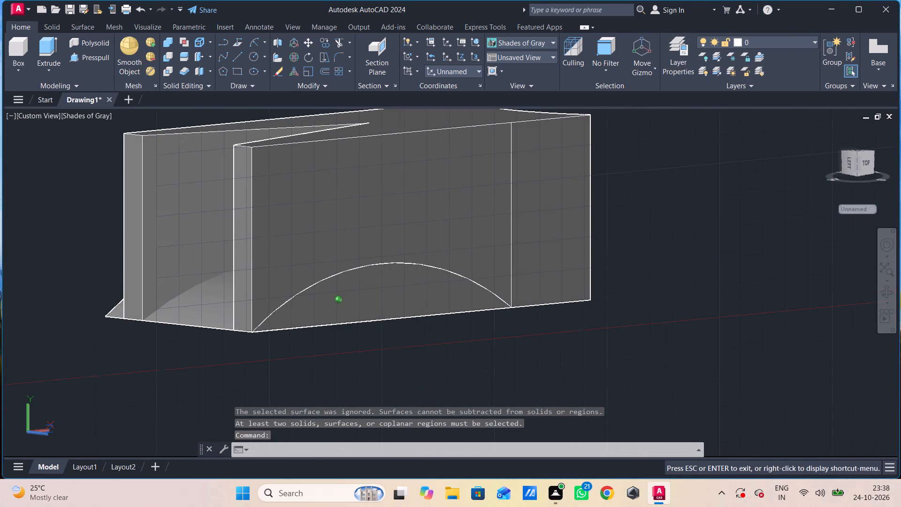
shift+middle_drag(398, 331, 397, 331)
shift+middle_drag(382, 335, 421, 331)
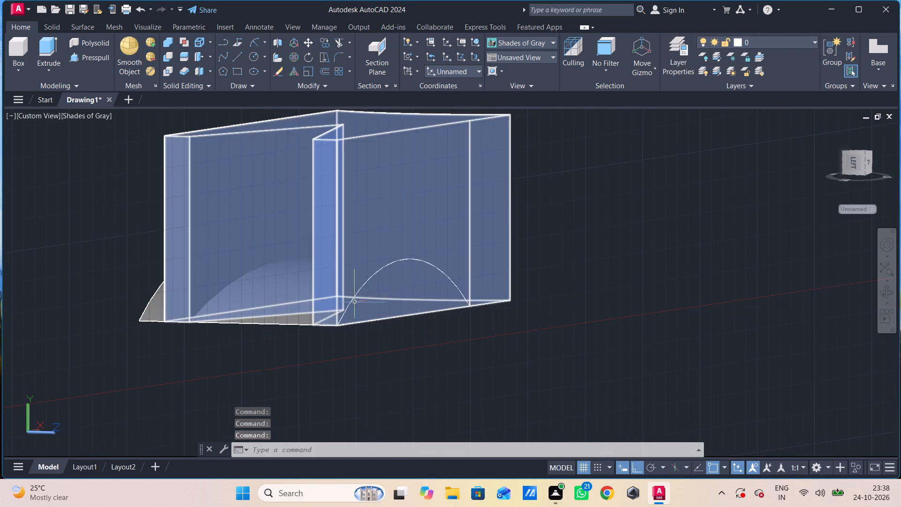
shift+middle_drag(305, 309, 421, 296)
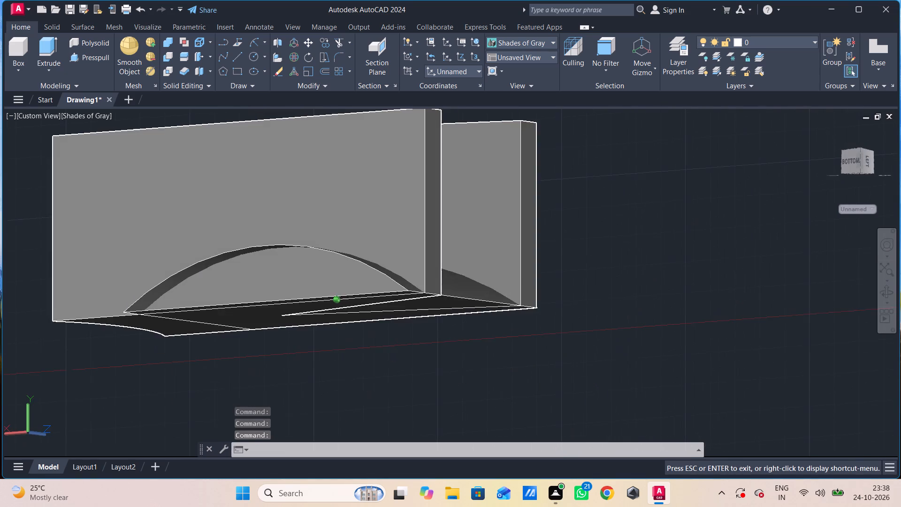
shift+middle_drag(421, 296, 351, 265)
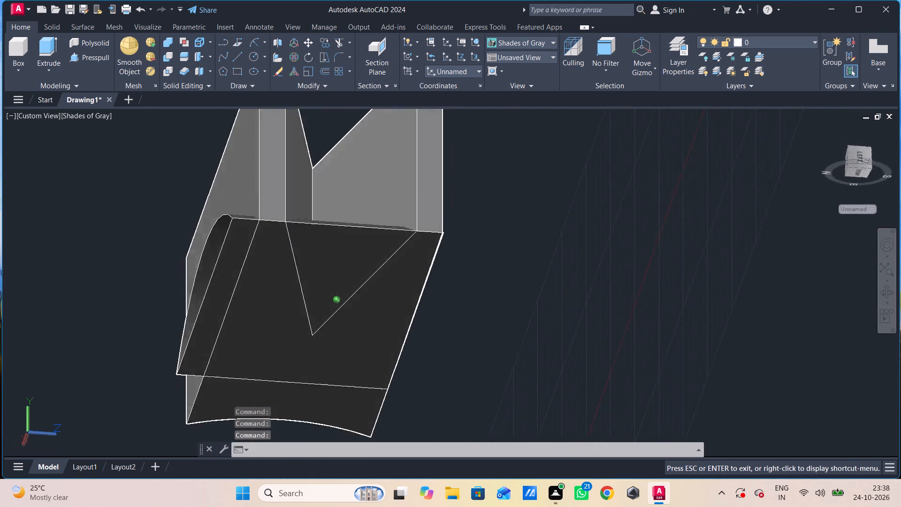
shift+middle_drag(351, 265, 339, 330)
shift+middle_drag(338, 308, 366, 282)
click(316, 205)
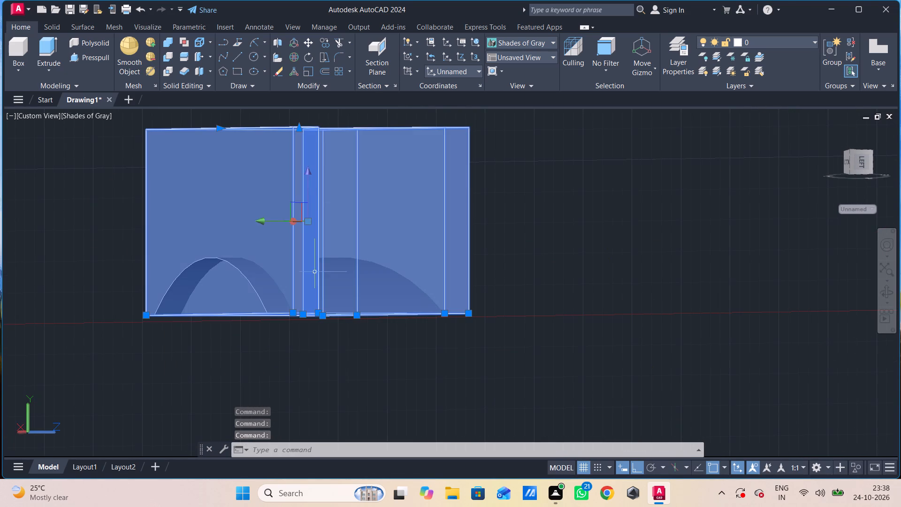
key(Escape)
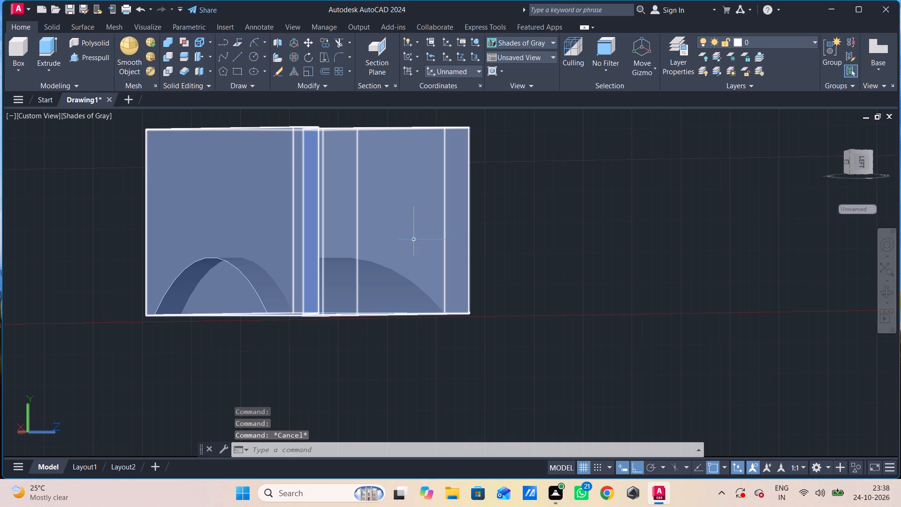
shift+middle_drag(426, 235, 372, 244)
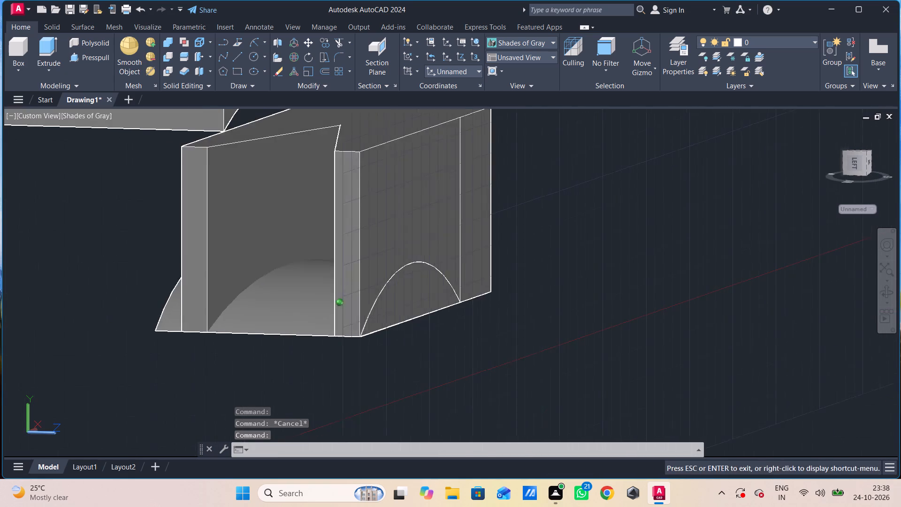
shift+middle_drag(372, 244, 371, 244)
click(370, 223)
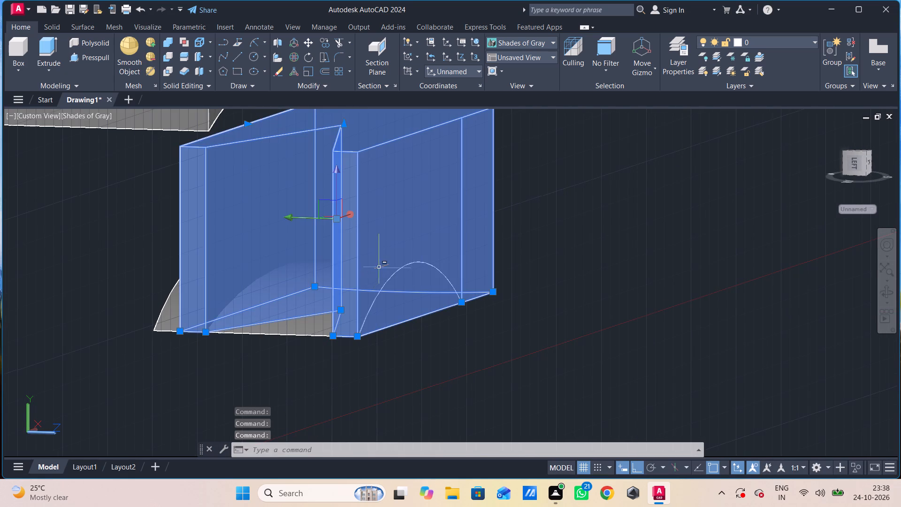
shift+middle_drag(381, 268, 404, 256)
shift+middle_drag(403, 263, 411, 281)
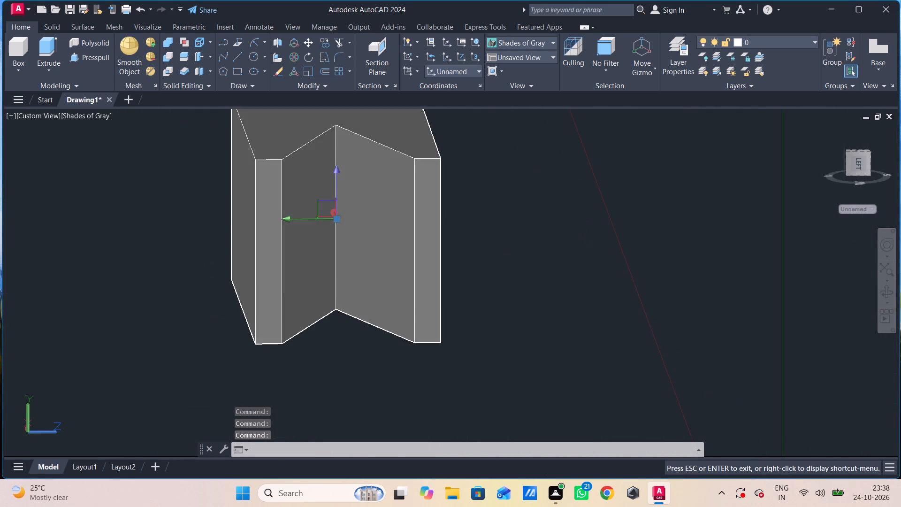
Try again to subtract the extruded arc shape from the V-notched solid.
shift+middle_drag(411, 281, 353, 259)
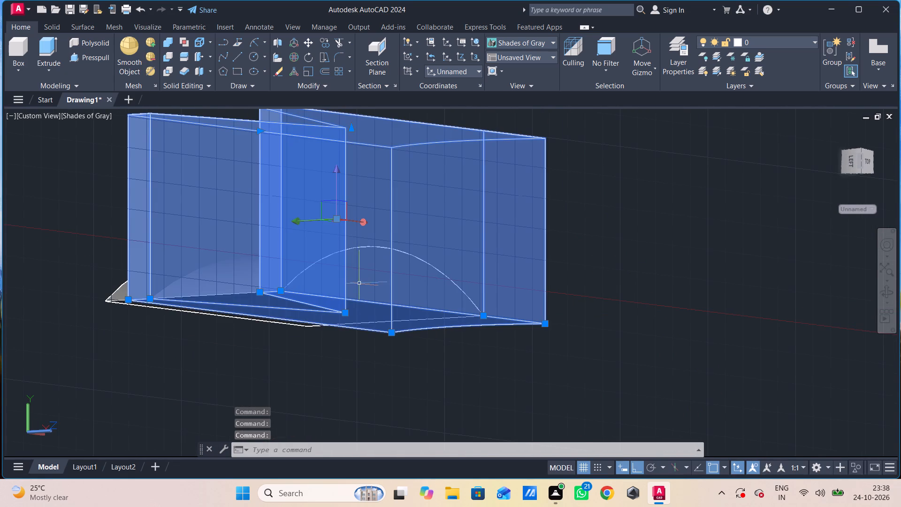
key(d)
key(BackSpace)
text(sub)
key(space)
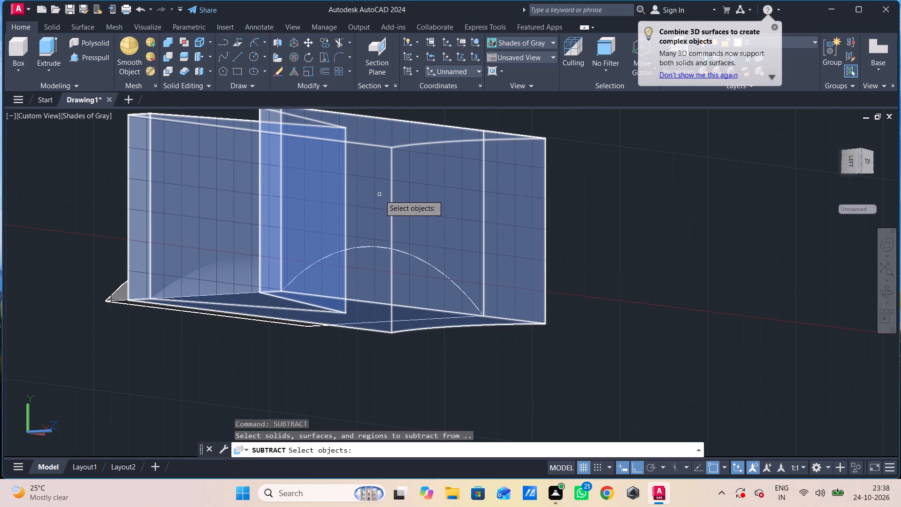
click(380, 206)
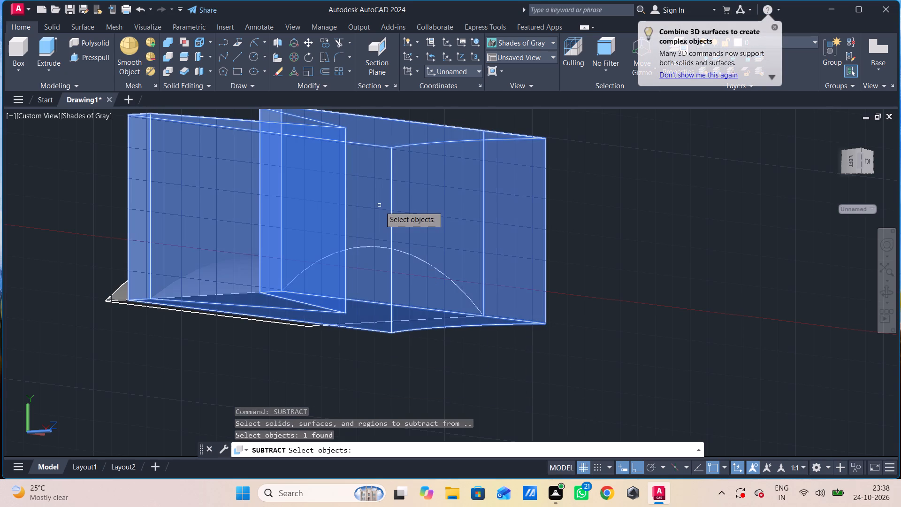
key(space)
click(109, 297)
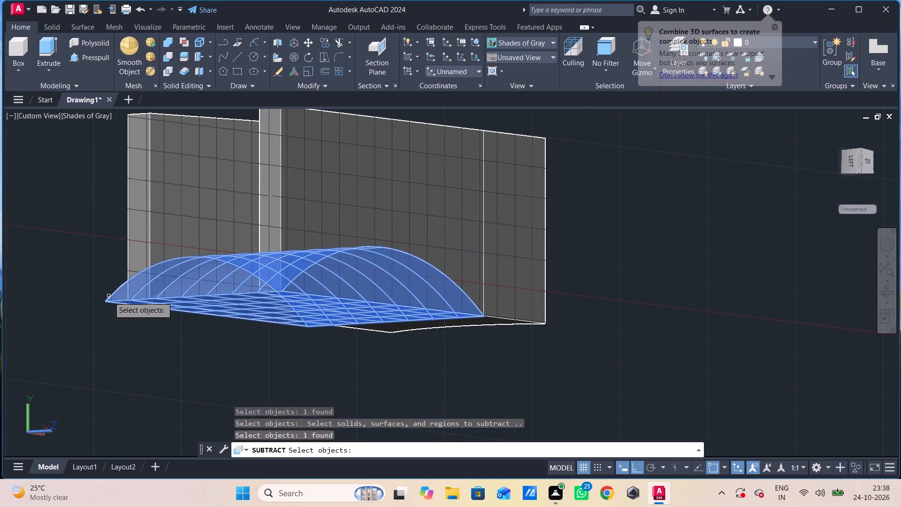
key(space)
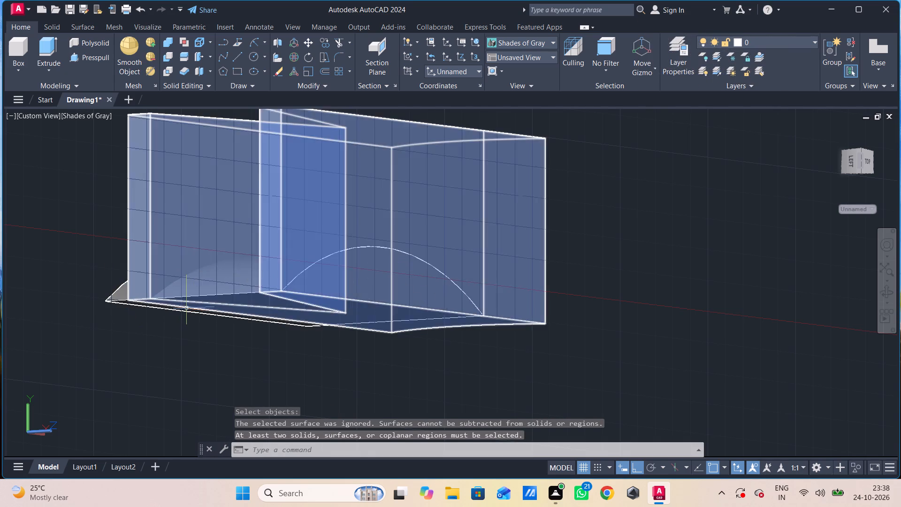
Undo back past the subtract attempts, the arc profile's Presspull and the visual style change.
key(ctrl+z)
key(ctrl+z)
key(ctrl+z)
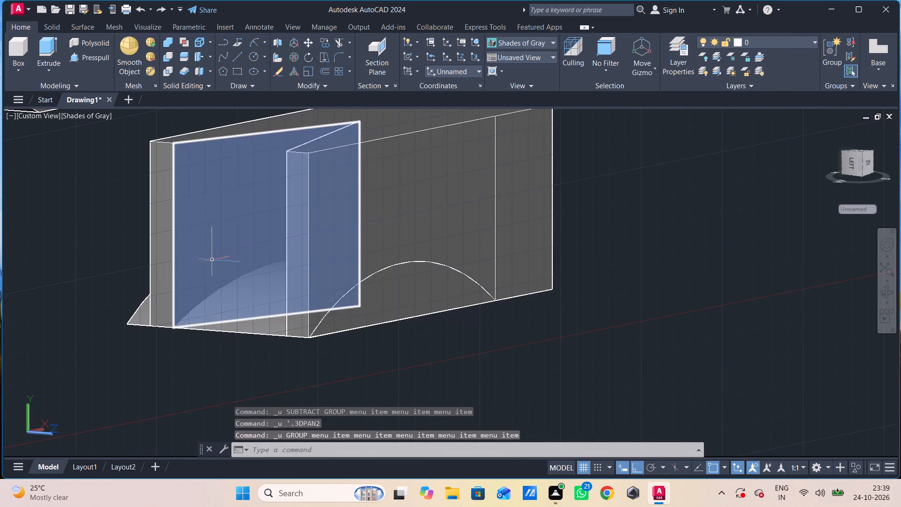
key(ctrl+z)
key(ctrl+z)
key(ctrl+z)
key(ctrl+z)
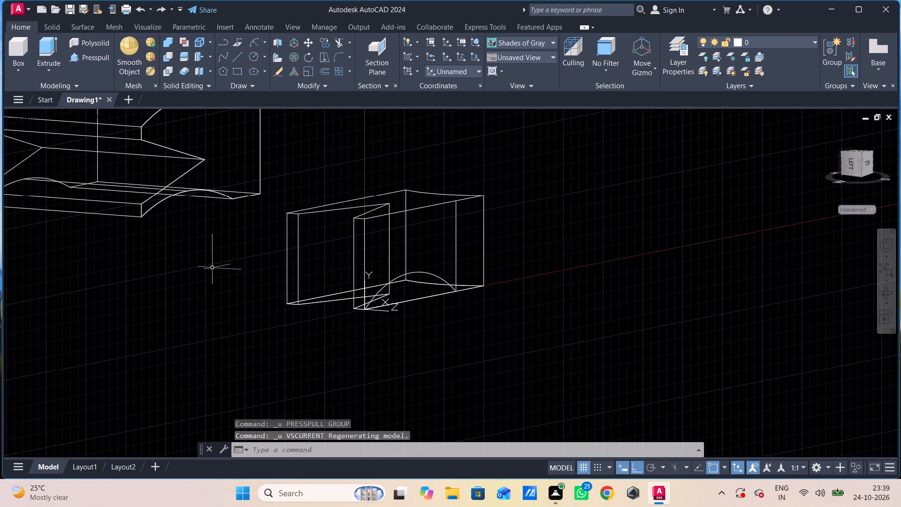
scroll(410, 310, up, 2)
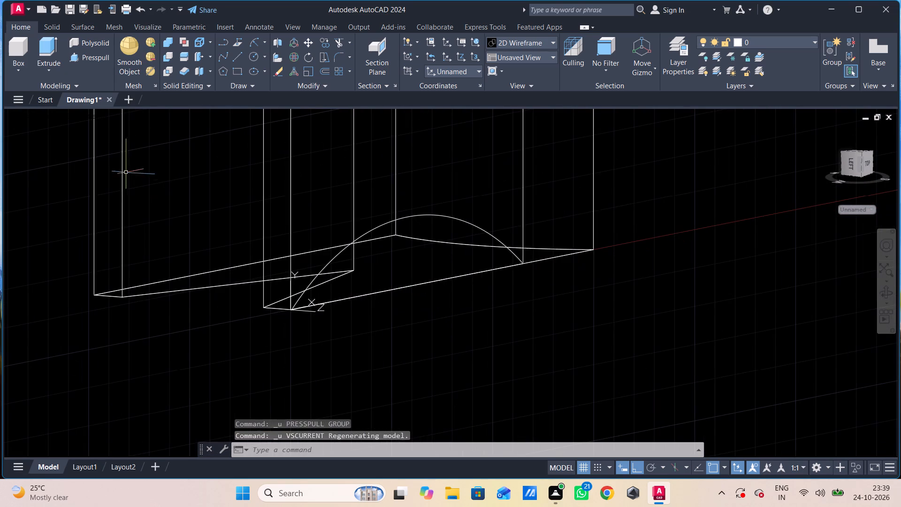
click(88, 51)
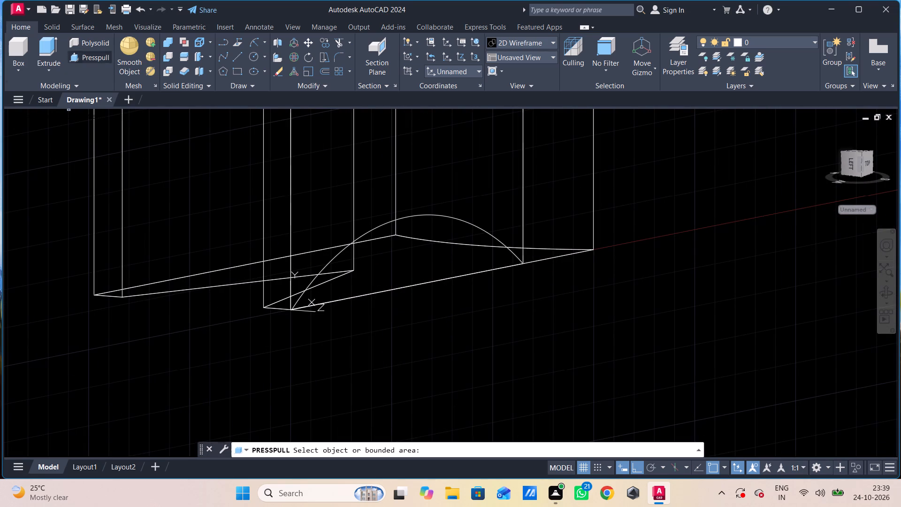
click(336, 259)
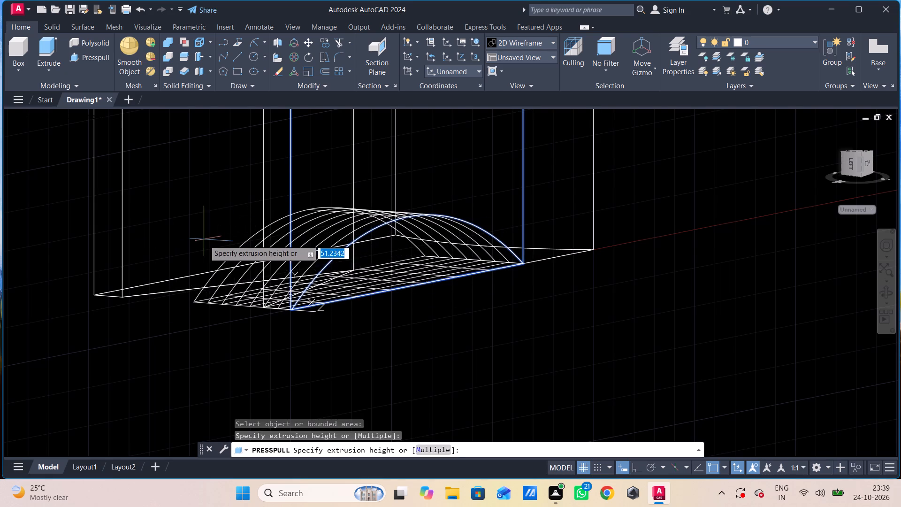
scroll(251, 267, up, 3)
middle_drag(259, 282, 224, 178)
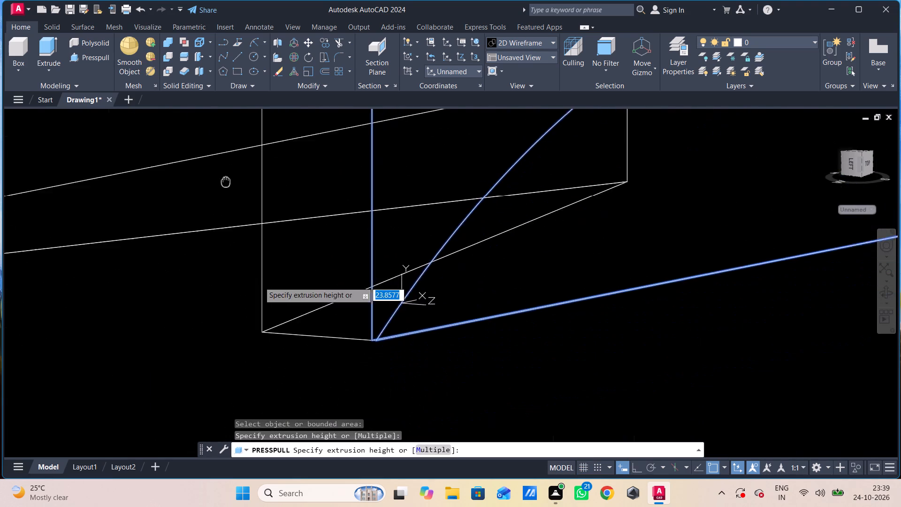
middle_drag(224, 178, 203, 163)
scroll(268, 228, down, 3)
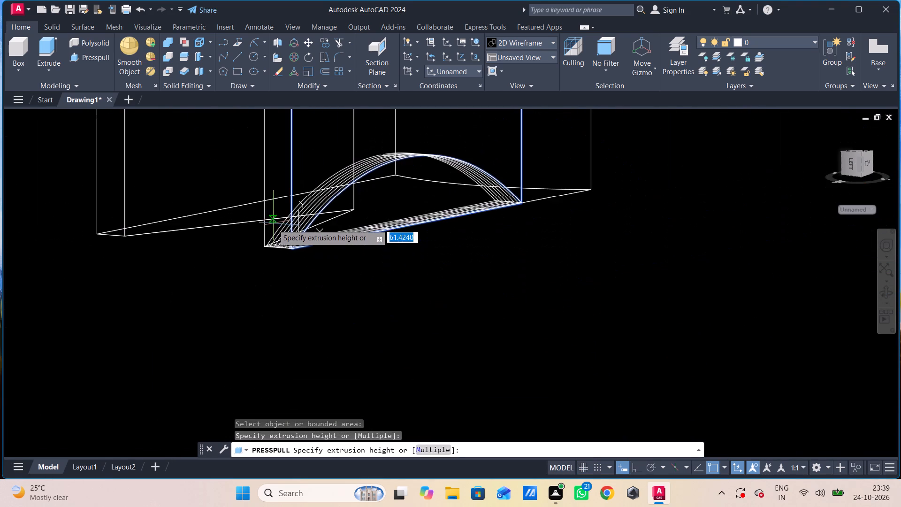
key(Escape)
Move the joined arc profile straight out along Z, clear of the V-notched solid's front face.
click(325, 207)
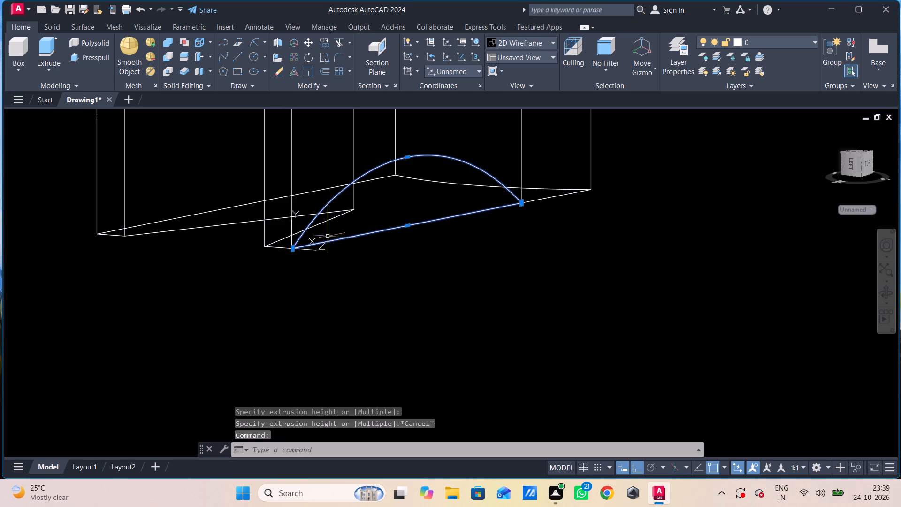
text(m)
key(space)
click(335, 193)
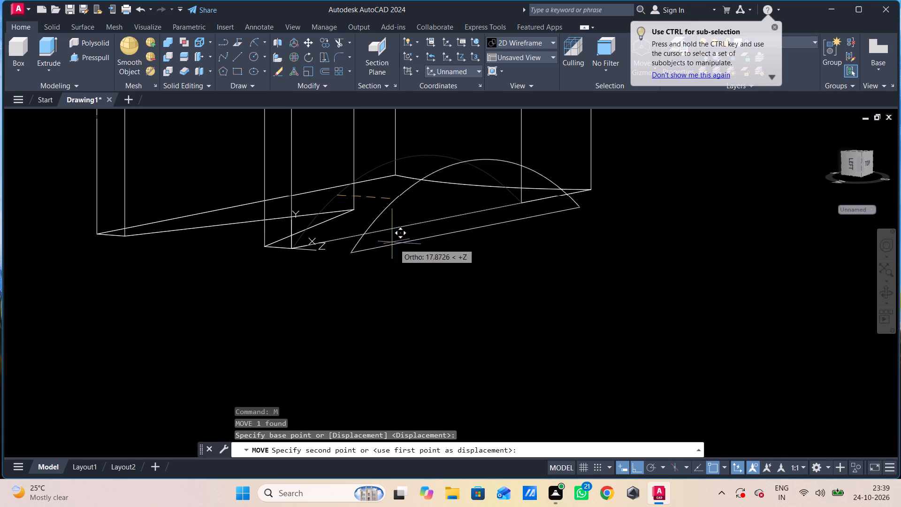
click(446, 269)
Examine the moved arc profile up close, checking that its arc and base line meet and select as one object.
scroll(519, 260, up, 3)
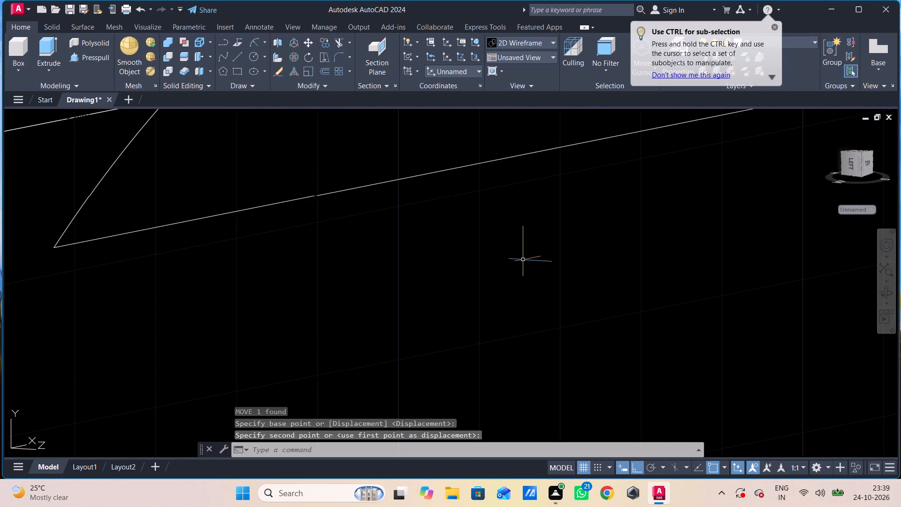
middle_drag(523, 260, 492, 369)
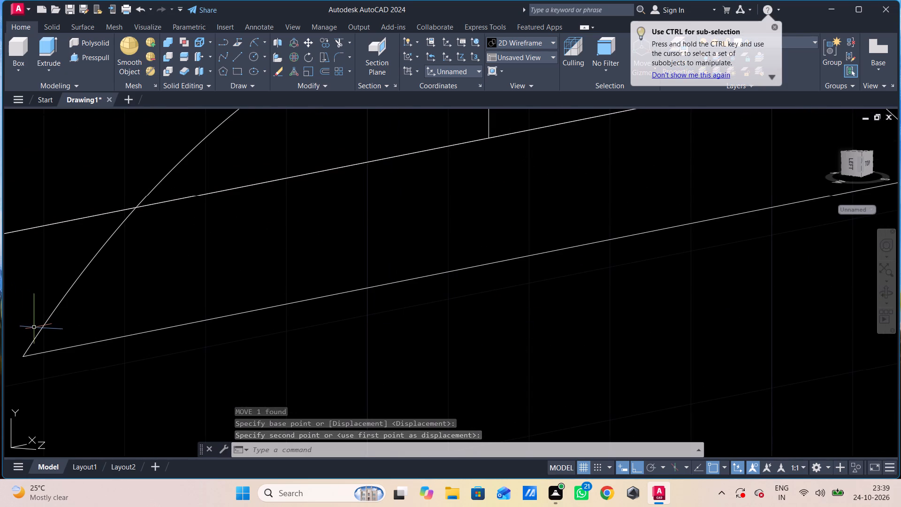
click(35, 330)
click(45, 341)
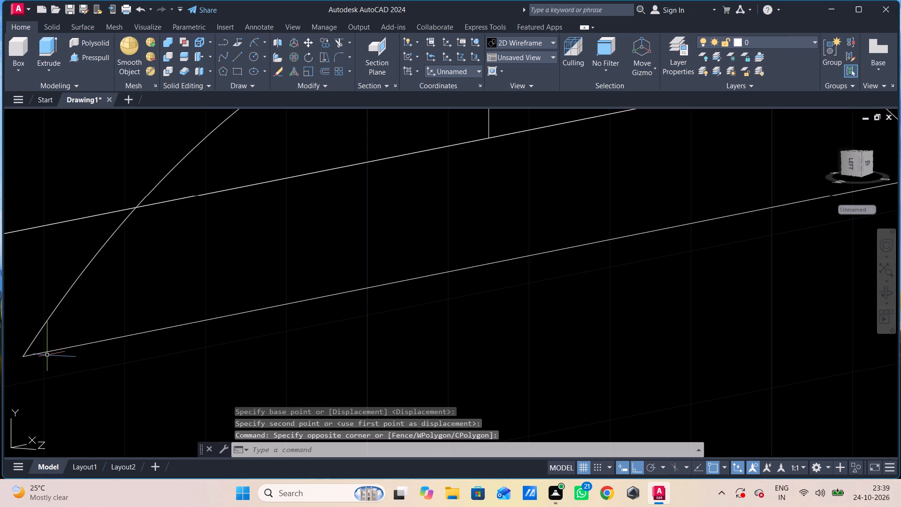
click(47, 355)
click(47, 350)
scroll(74, 319, down, 1)
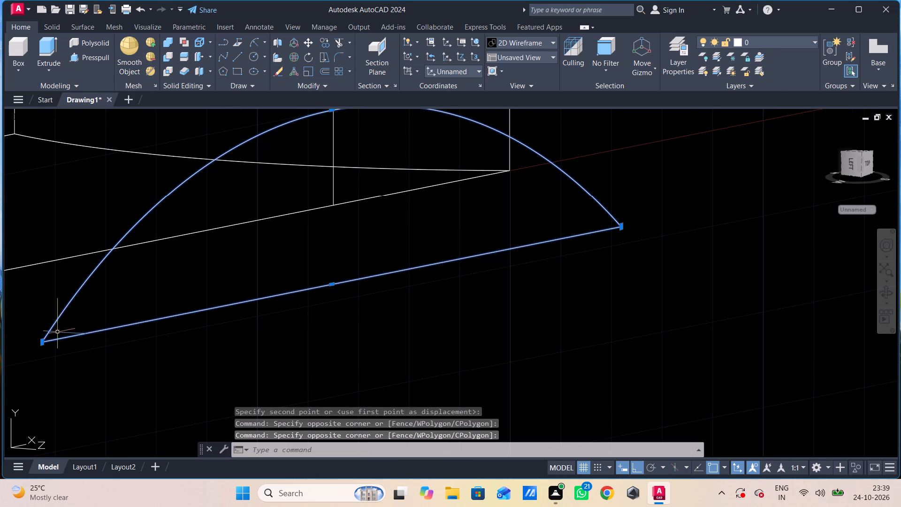
middle_click(0, 358)
middle_drag(350, 285, 266, 349)
middle_drag(370, 207, 367, 213)
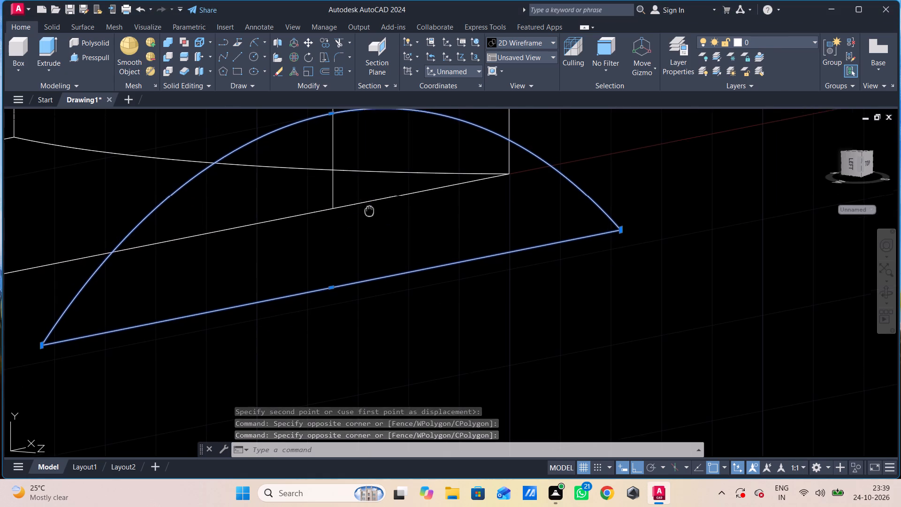
middle_drag(367, 213, 326, 273)
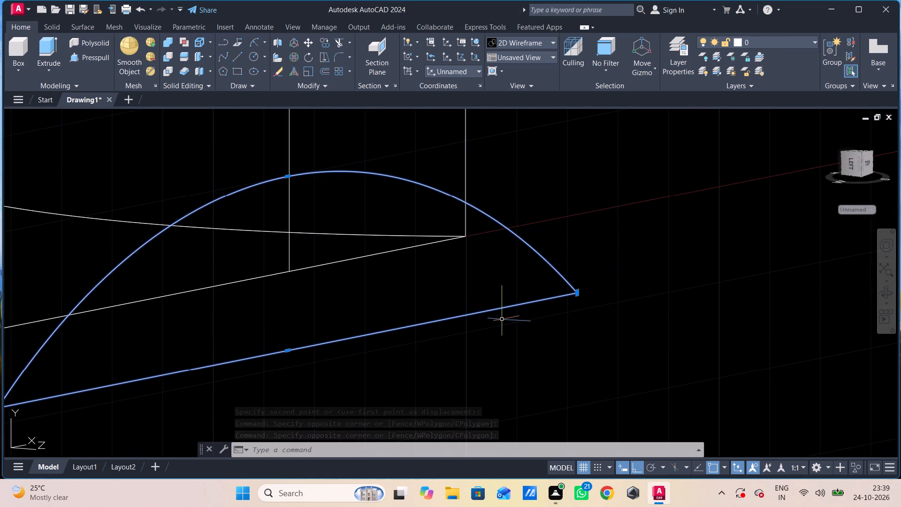
Stretch the arc profile's far end vertex onto the corner where the arc meets the base line.
scroll(501, 319, up, 3)
scroll(779, 220, up, 2)
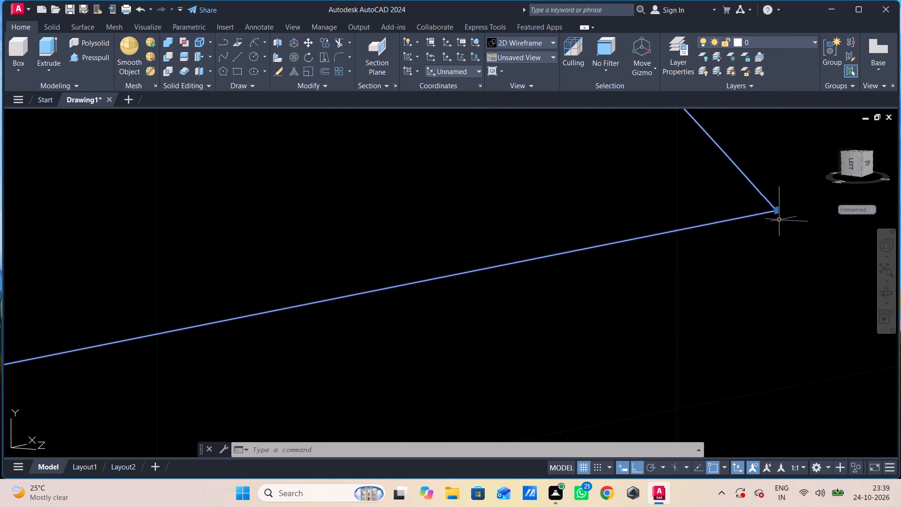
click(779, 212)
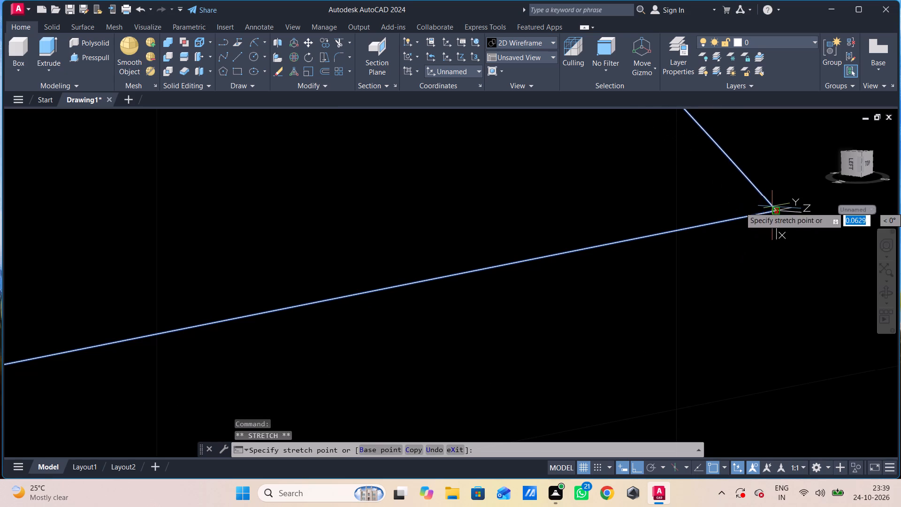
click(775, 210)
scroll(776, 212, down, 6)
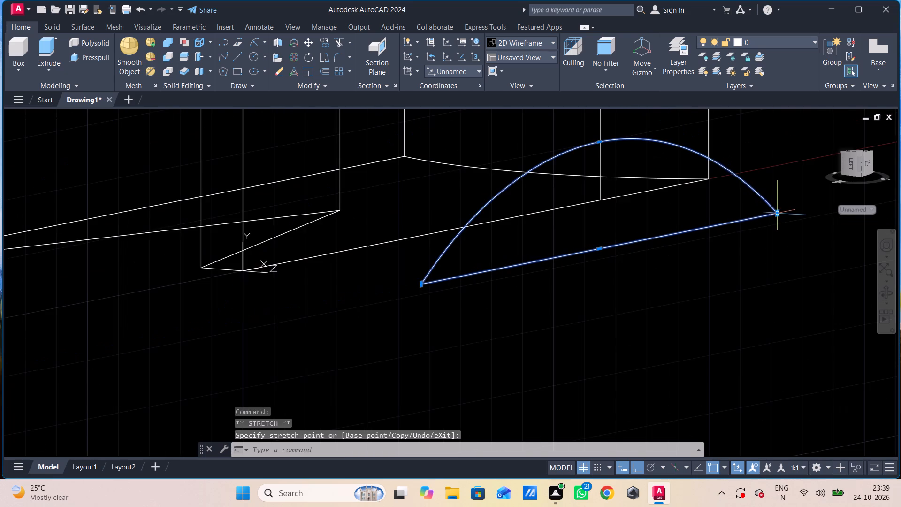
scroll(777, 215, down, 1)
key(Escape)
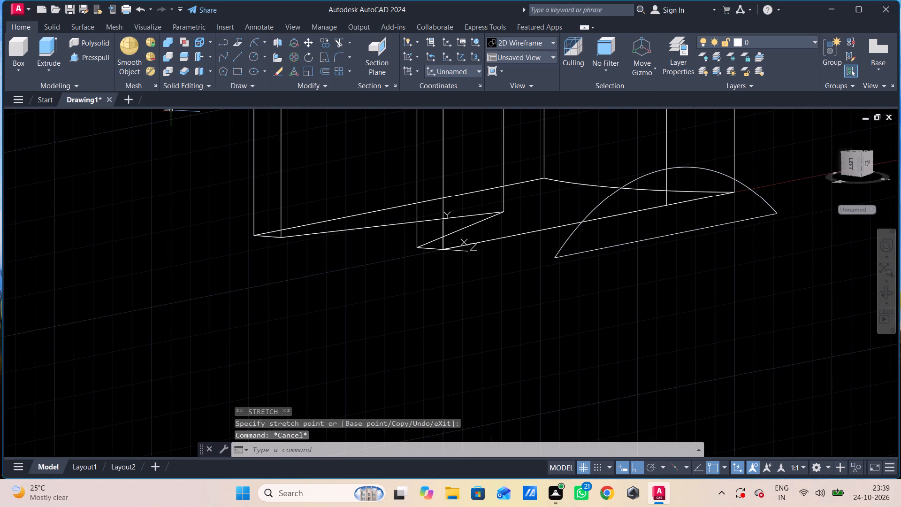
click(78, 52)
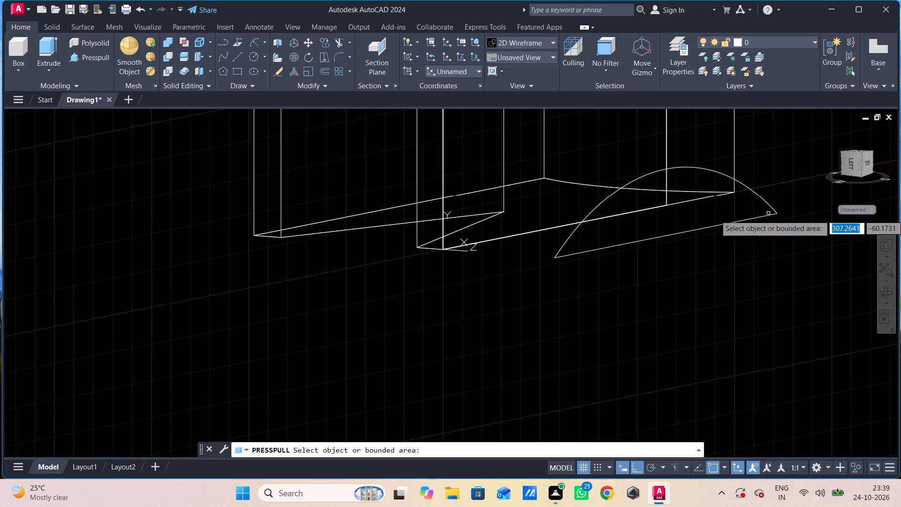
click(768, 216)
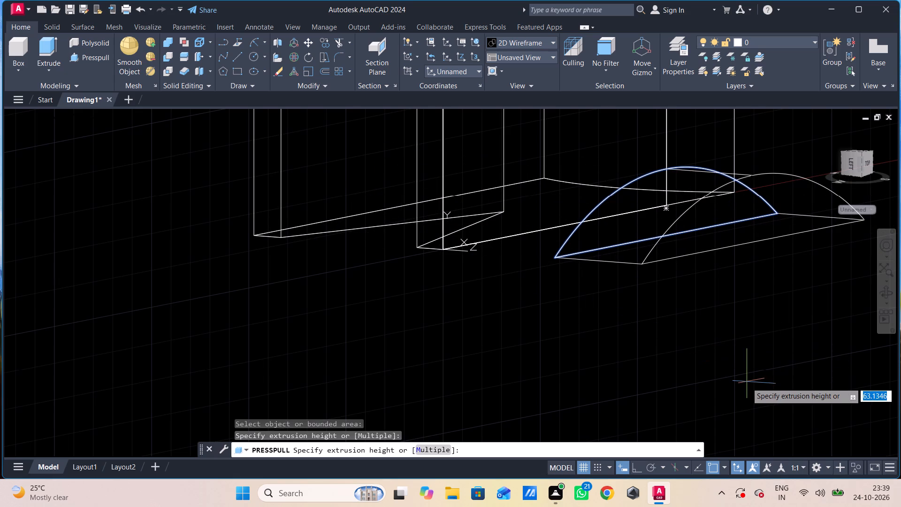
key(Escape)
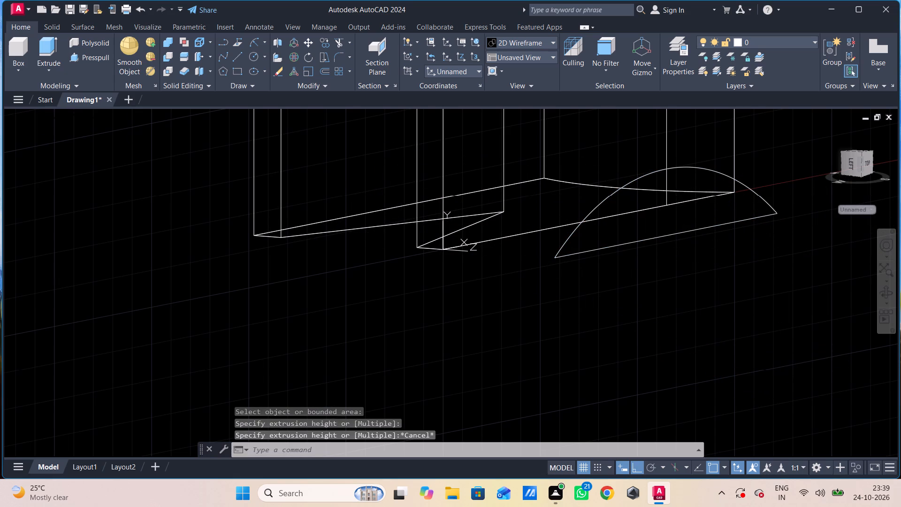
Set the visual style to Shades of Gray.
click(93, 114)
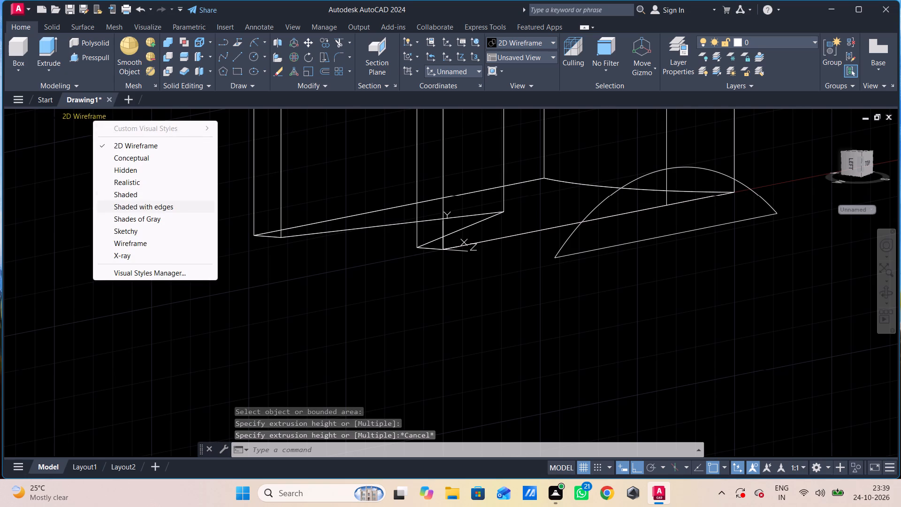
click(126, 220)
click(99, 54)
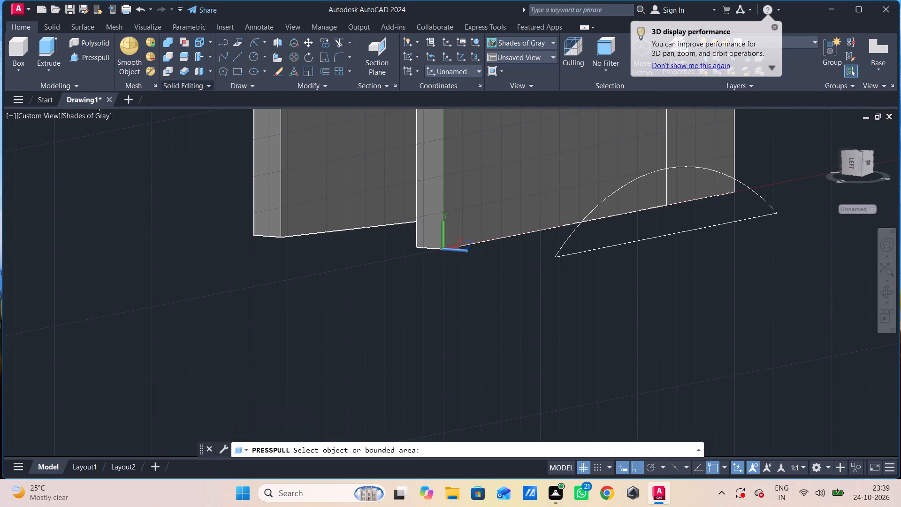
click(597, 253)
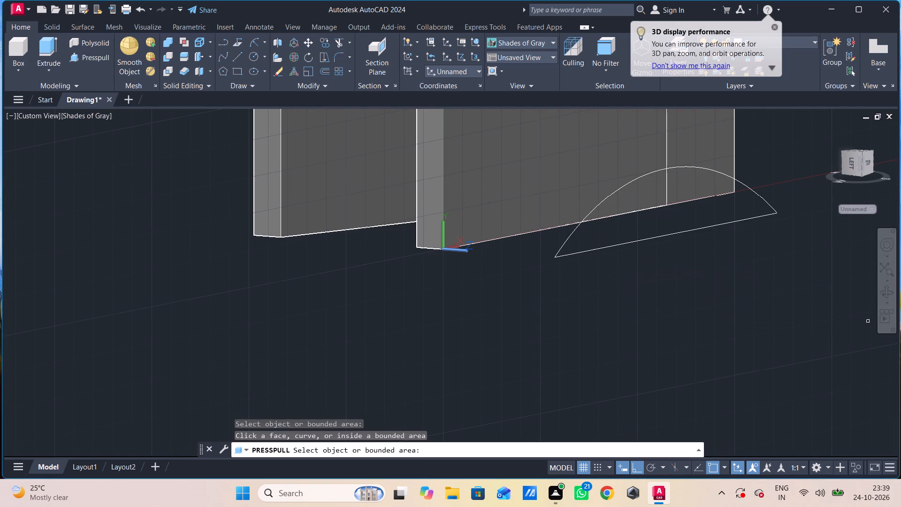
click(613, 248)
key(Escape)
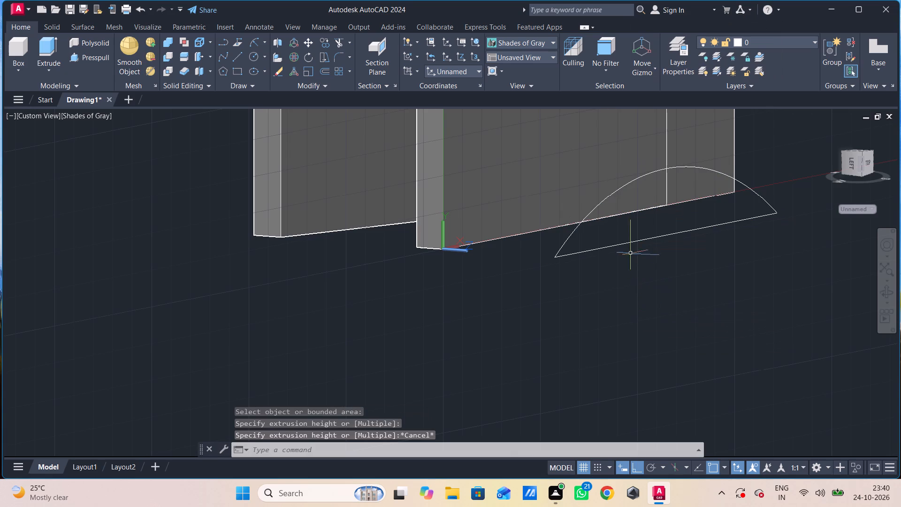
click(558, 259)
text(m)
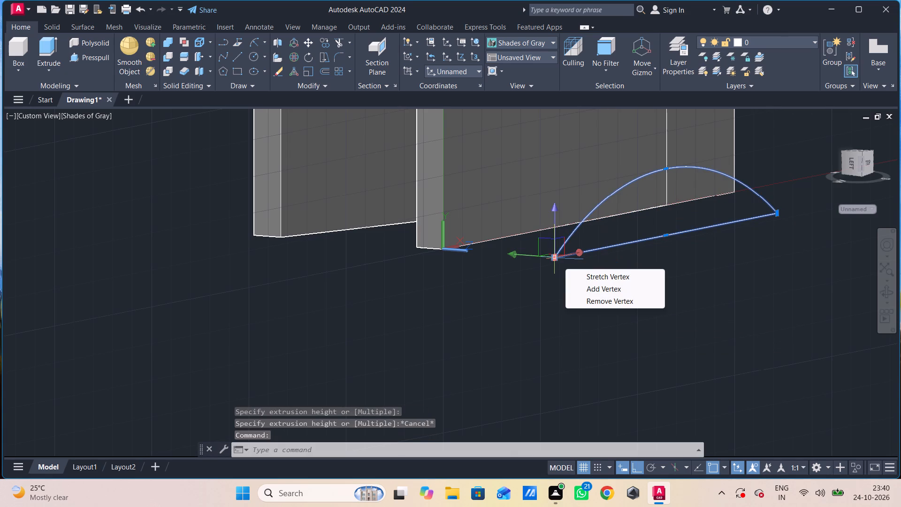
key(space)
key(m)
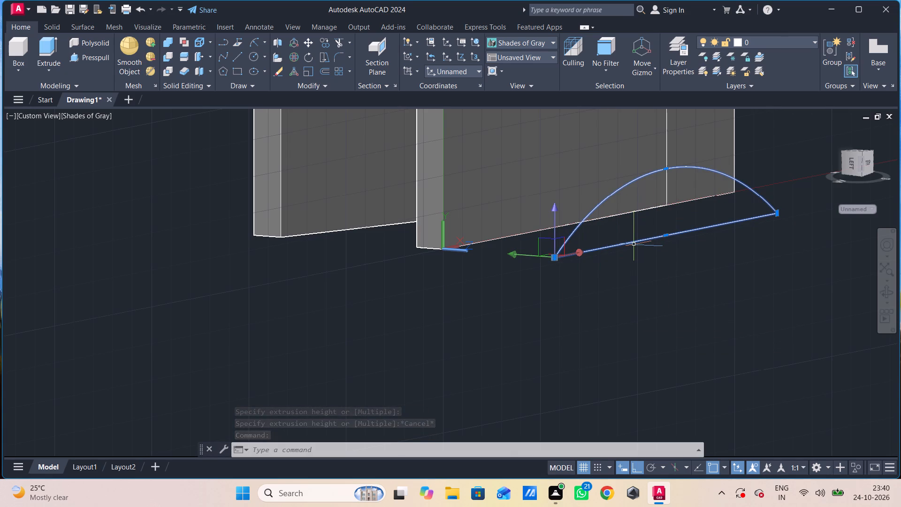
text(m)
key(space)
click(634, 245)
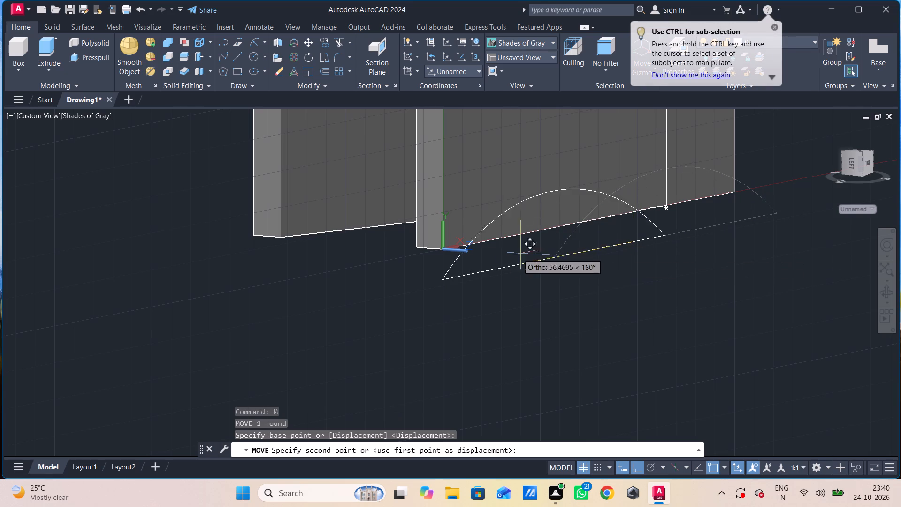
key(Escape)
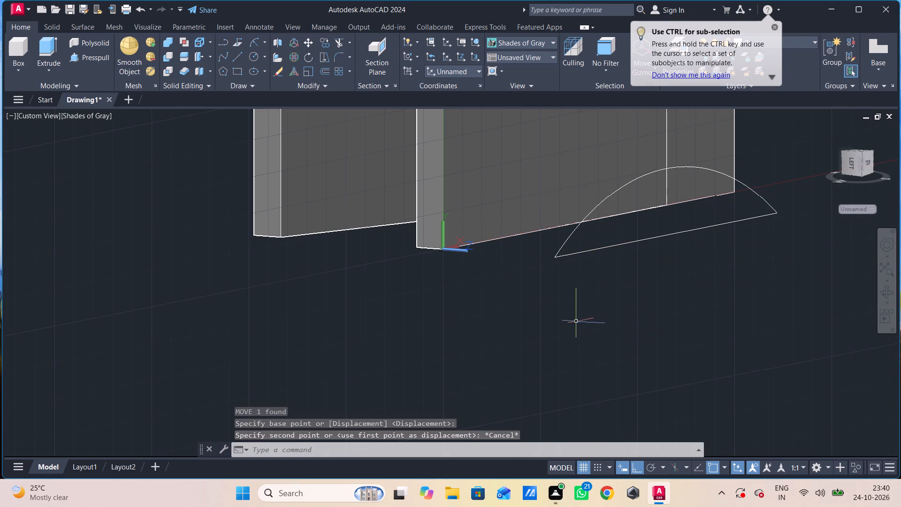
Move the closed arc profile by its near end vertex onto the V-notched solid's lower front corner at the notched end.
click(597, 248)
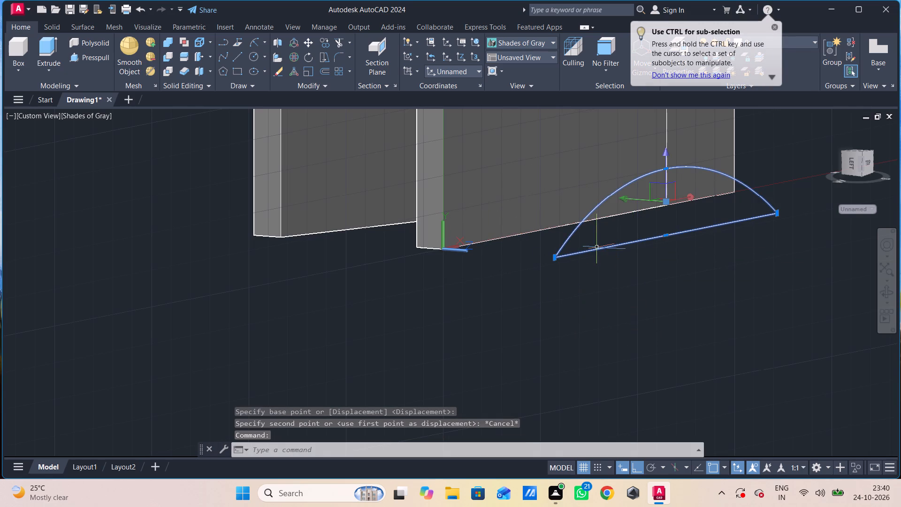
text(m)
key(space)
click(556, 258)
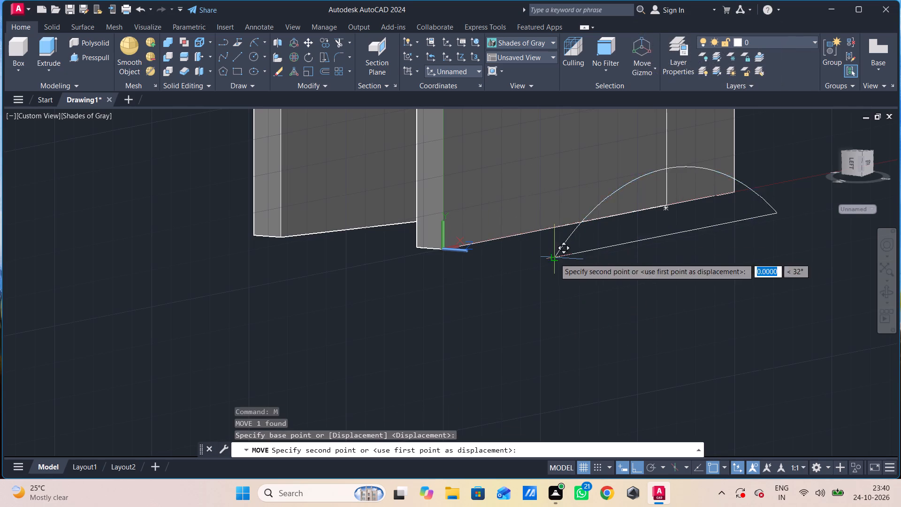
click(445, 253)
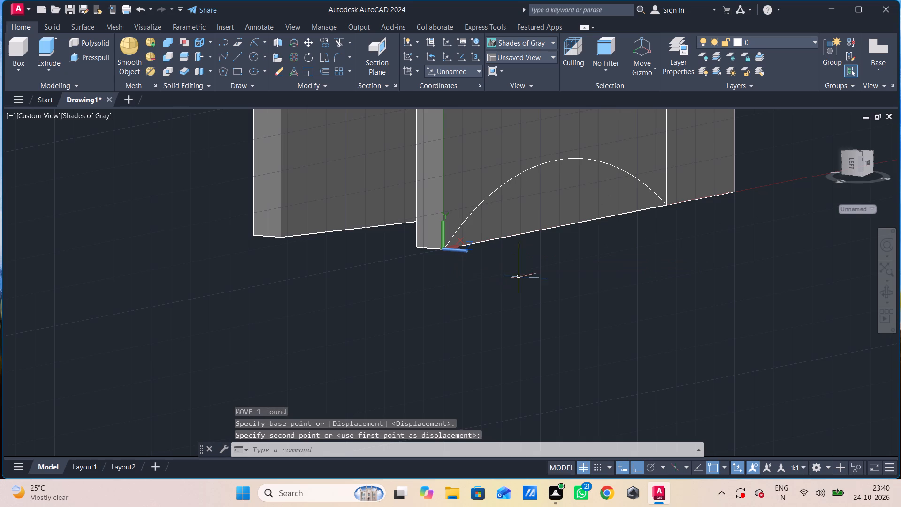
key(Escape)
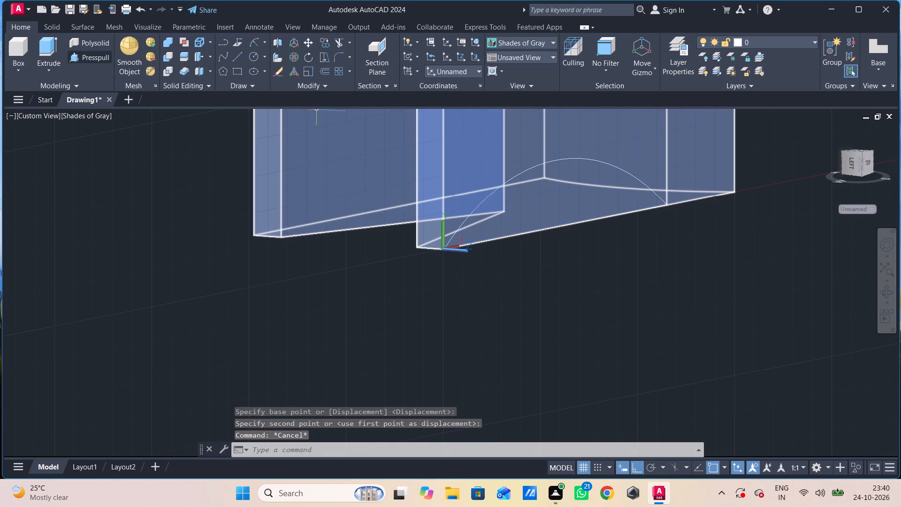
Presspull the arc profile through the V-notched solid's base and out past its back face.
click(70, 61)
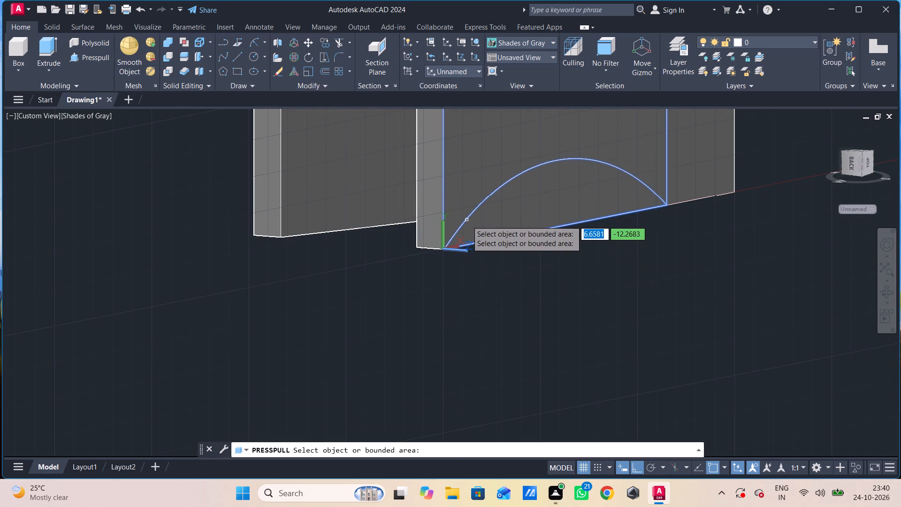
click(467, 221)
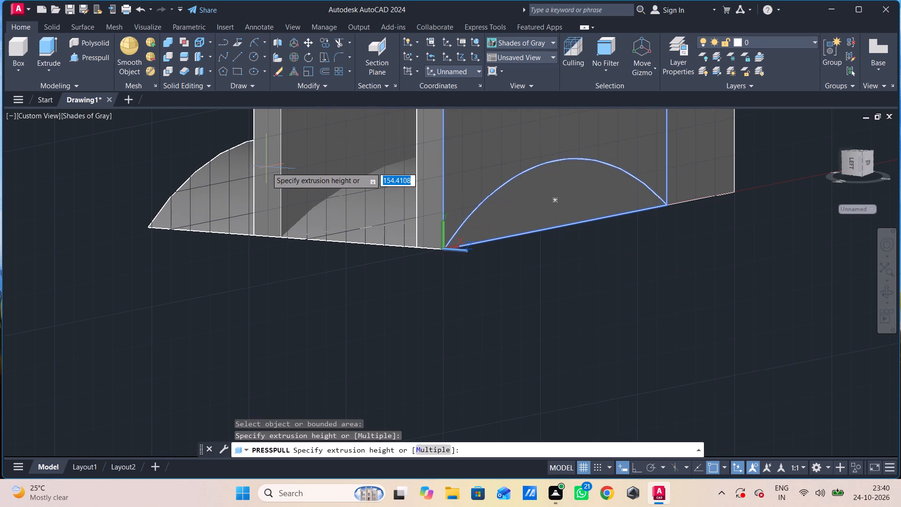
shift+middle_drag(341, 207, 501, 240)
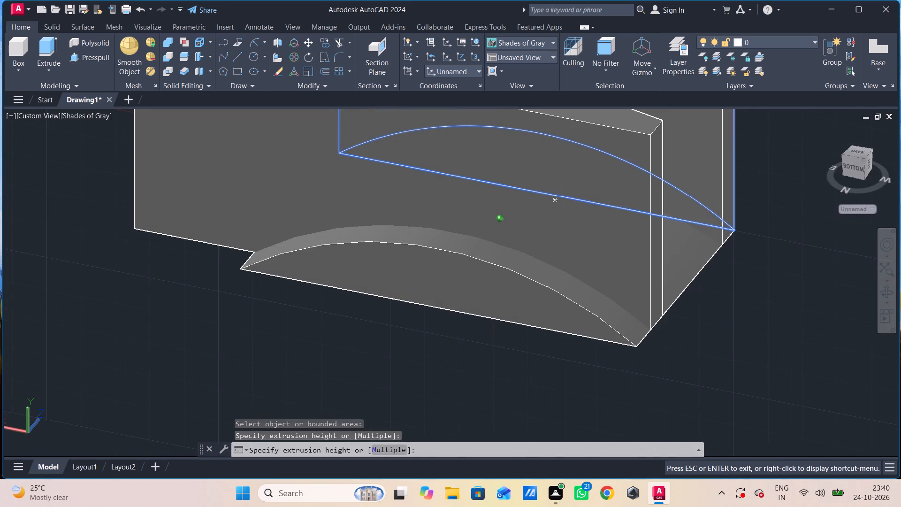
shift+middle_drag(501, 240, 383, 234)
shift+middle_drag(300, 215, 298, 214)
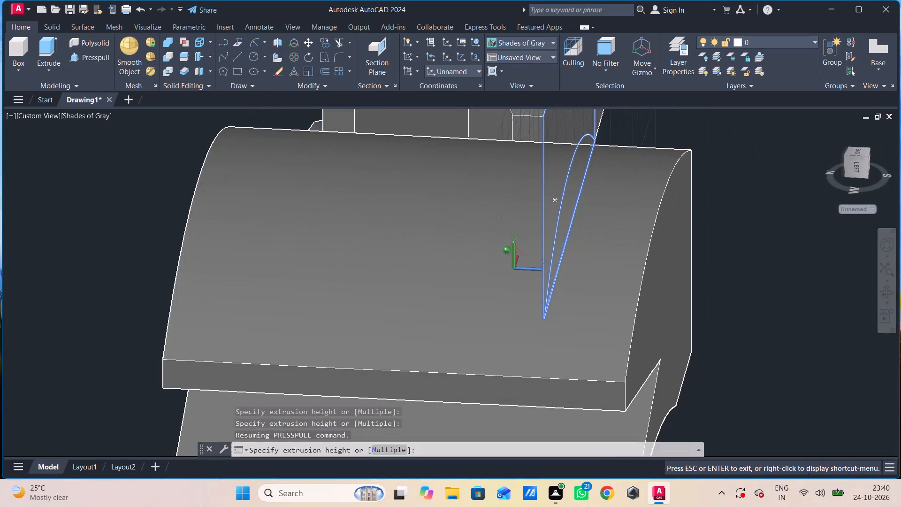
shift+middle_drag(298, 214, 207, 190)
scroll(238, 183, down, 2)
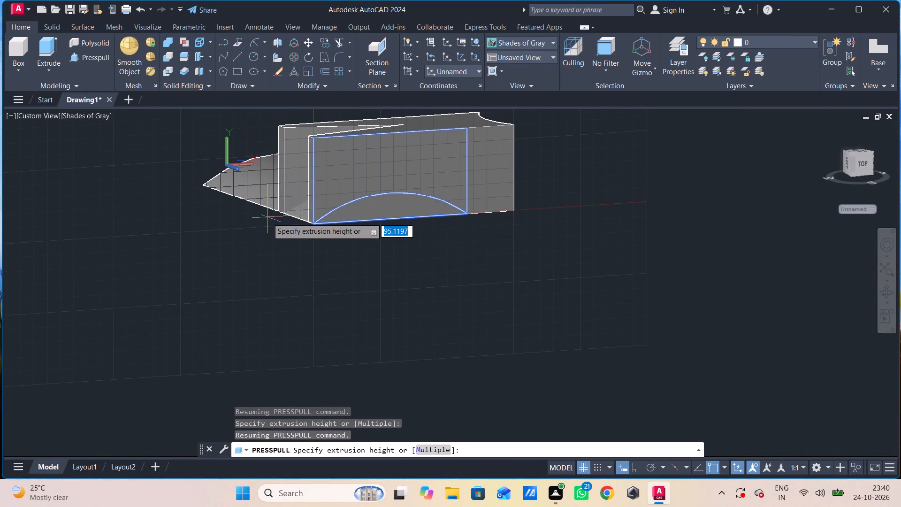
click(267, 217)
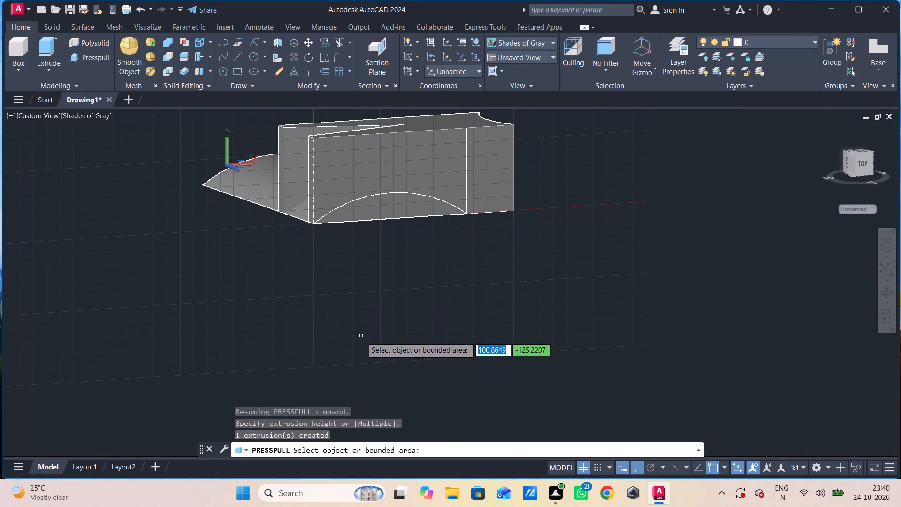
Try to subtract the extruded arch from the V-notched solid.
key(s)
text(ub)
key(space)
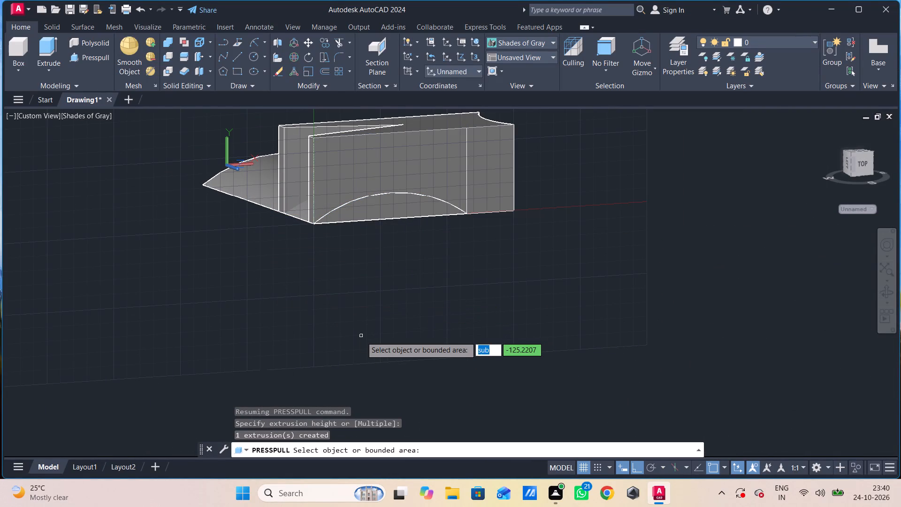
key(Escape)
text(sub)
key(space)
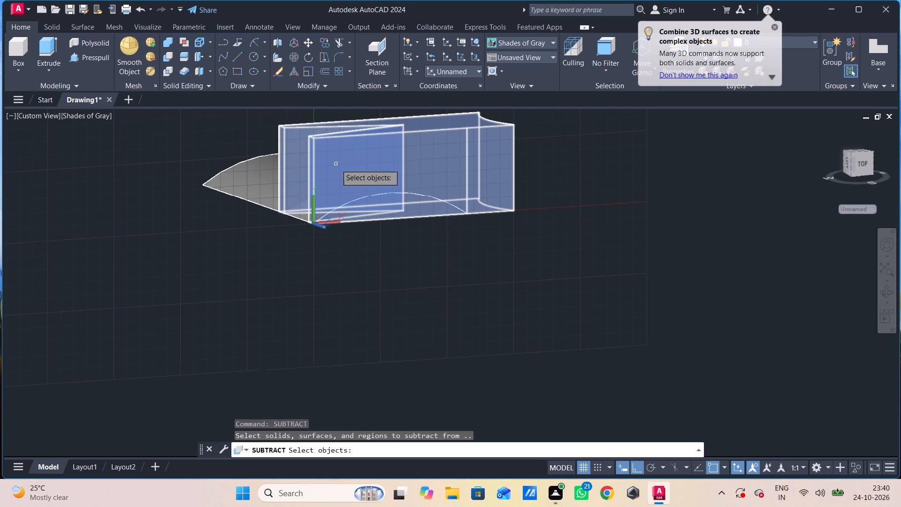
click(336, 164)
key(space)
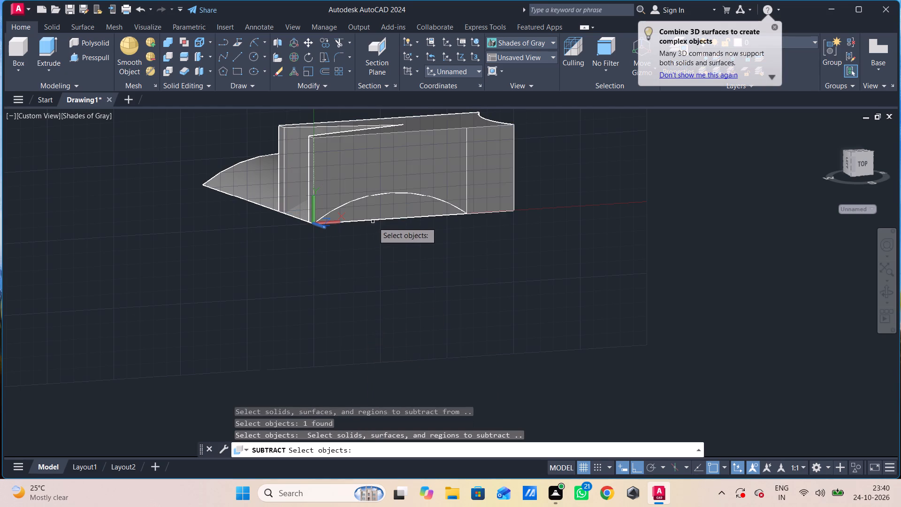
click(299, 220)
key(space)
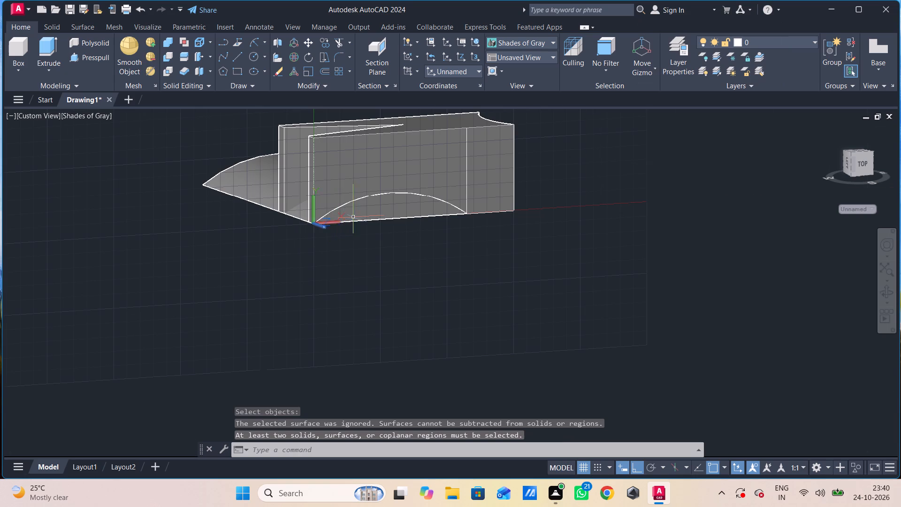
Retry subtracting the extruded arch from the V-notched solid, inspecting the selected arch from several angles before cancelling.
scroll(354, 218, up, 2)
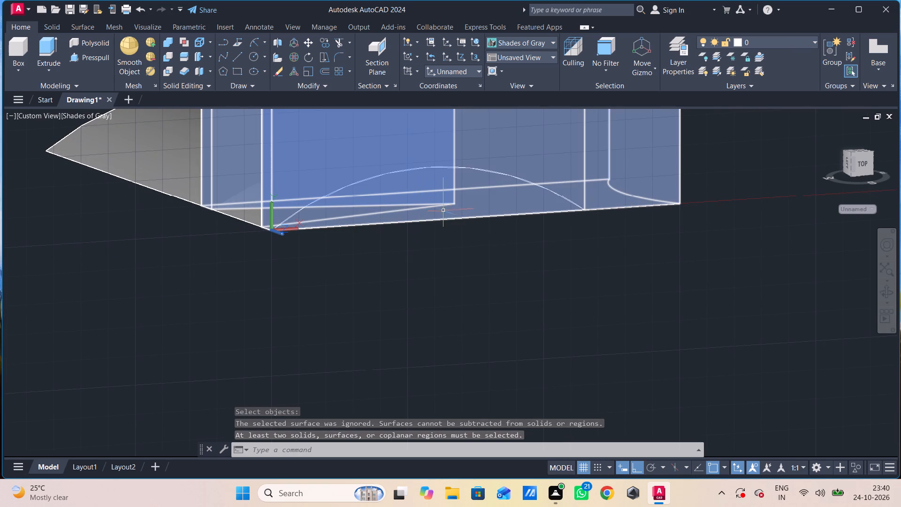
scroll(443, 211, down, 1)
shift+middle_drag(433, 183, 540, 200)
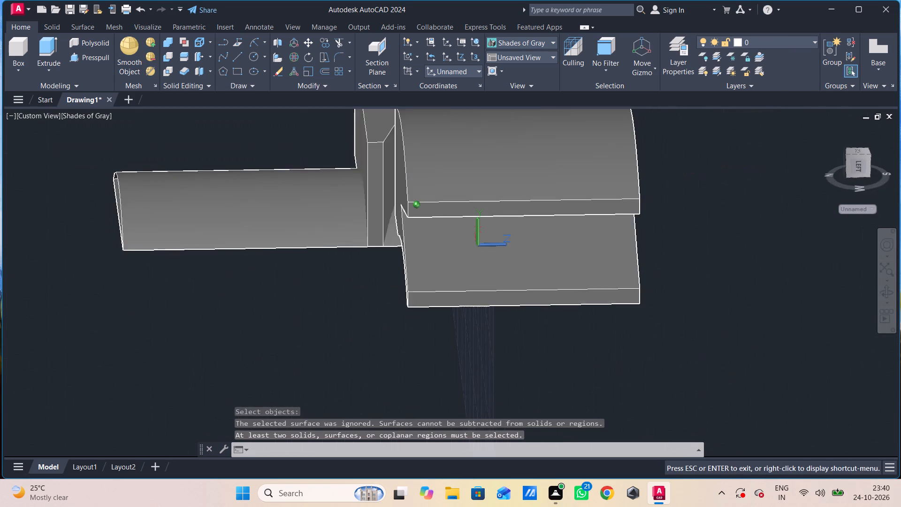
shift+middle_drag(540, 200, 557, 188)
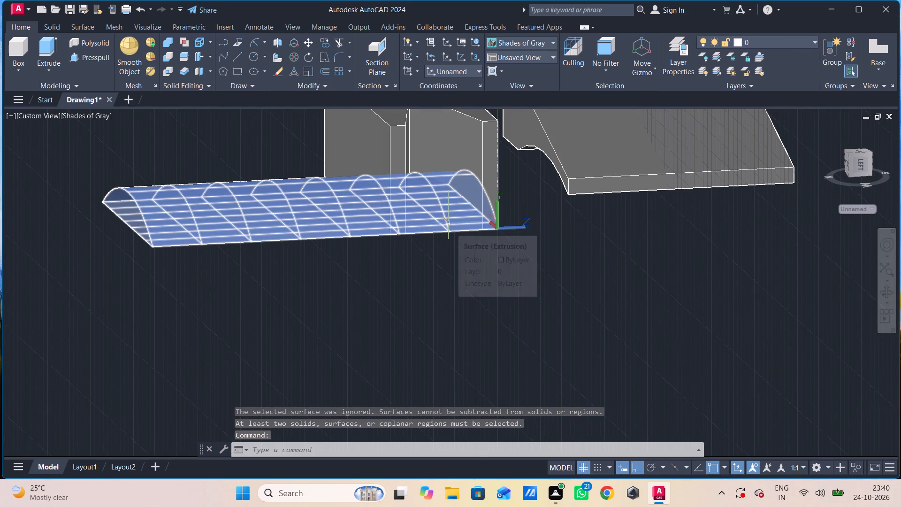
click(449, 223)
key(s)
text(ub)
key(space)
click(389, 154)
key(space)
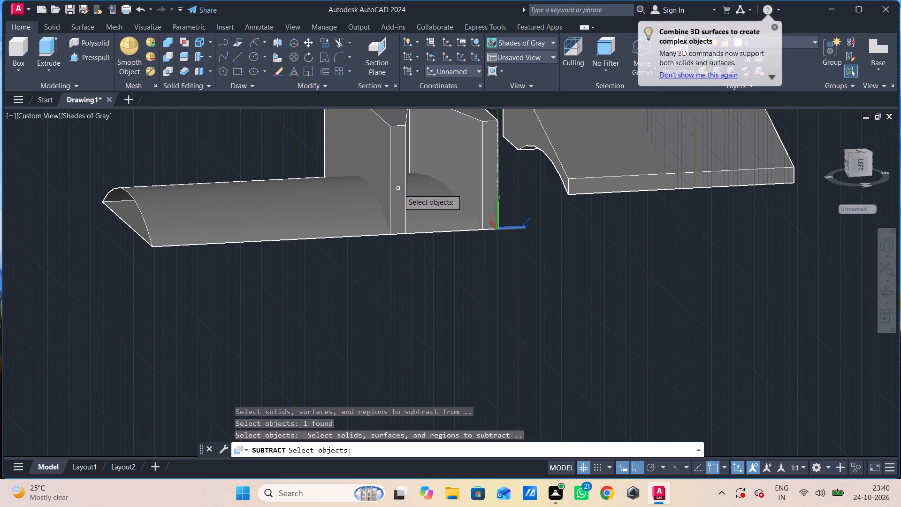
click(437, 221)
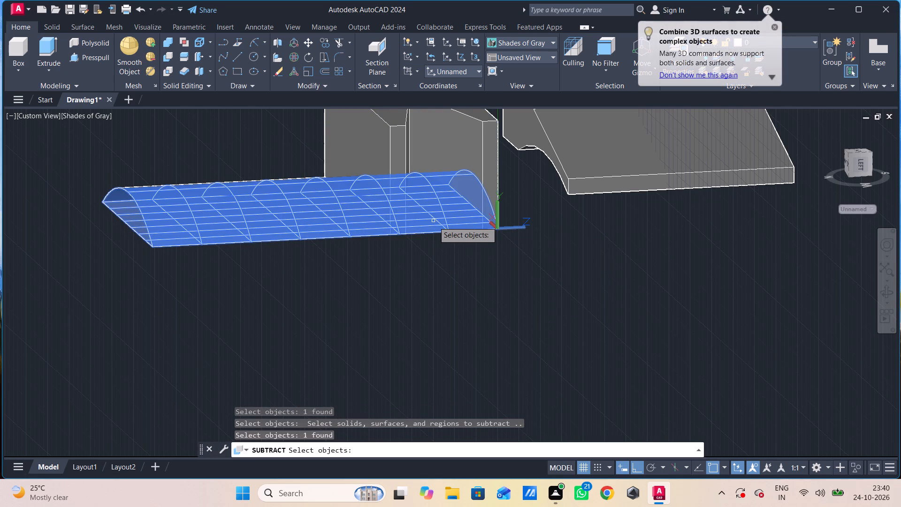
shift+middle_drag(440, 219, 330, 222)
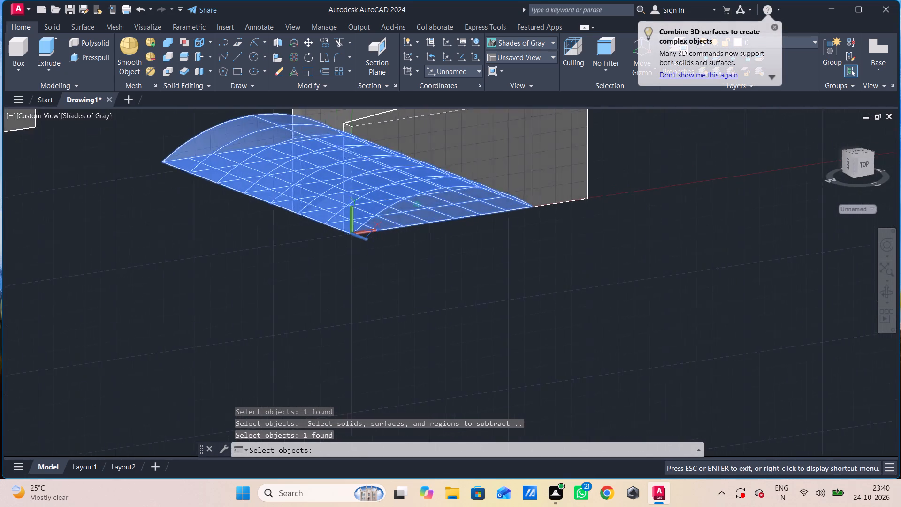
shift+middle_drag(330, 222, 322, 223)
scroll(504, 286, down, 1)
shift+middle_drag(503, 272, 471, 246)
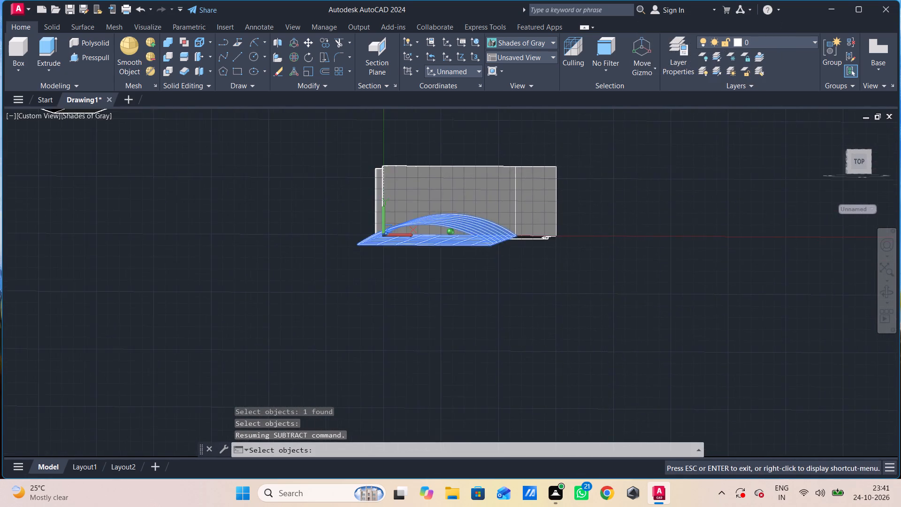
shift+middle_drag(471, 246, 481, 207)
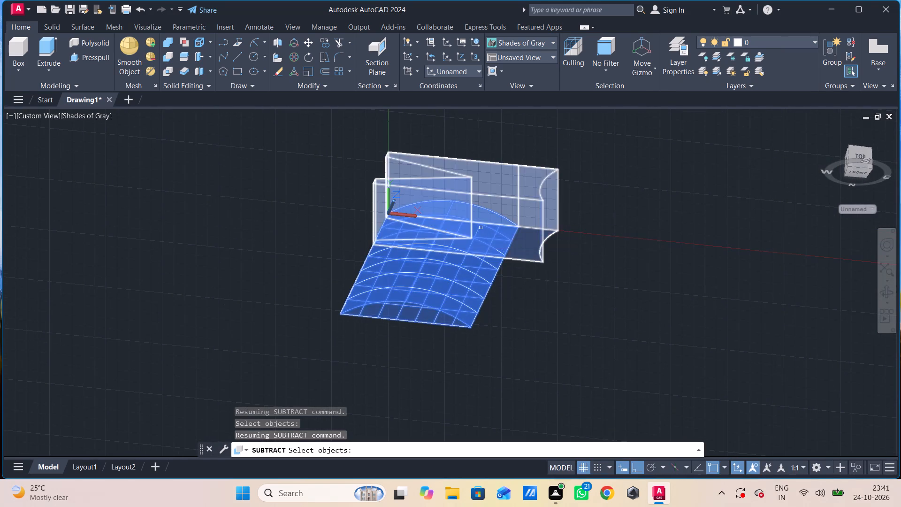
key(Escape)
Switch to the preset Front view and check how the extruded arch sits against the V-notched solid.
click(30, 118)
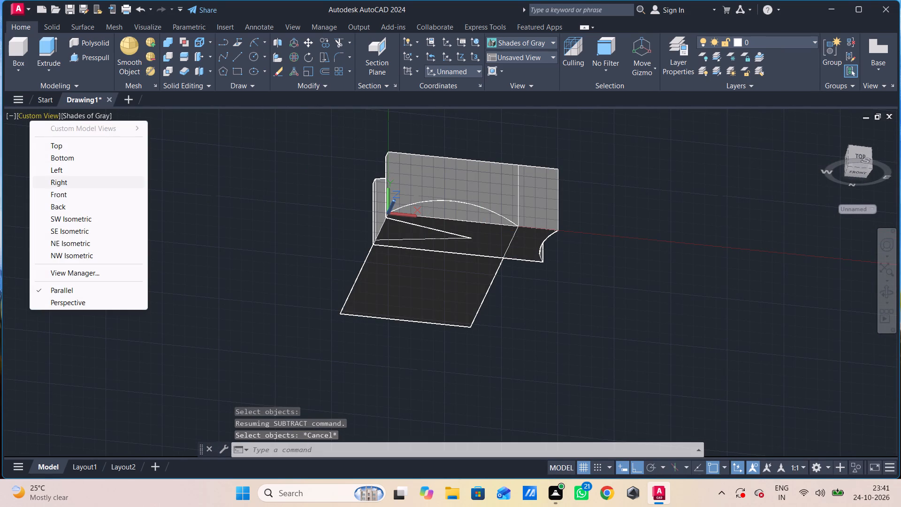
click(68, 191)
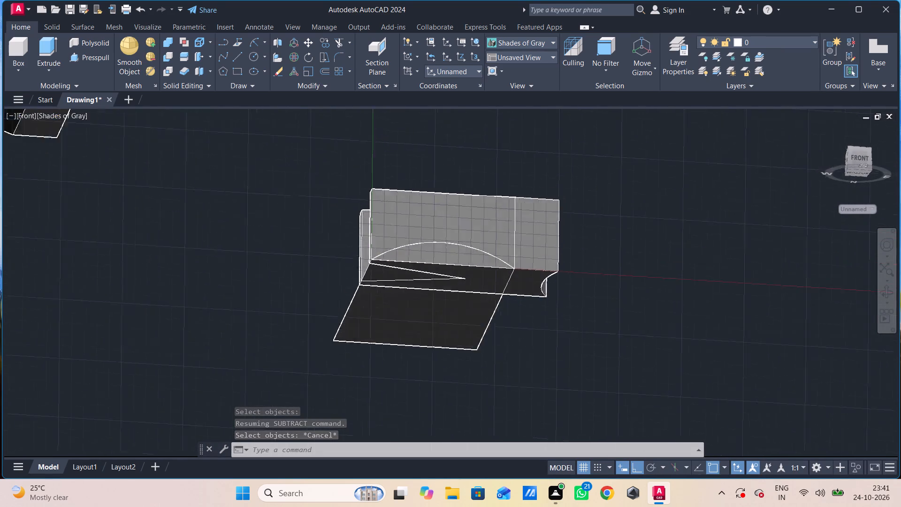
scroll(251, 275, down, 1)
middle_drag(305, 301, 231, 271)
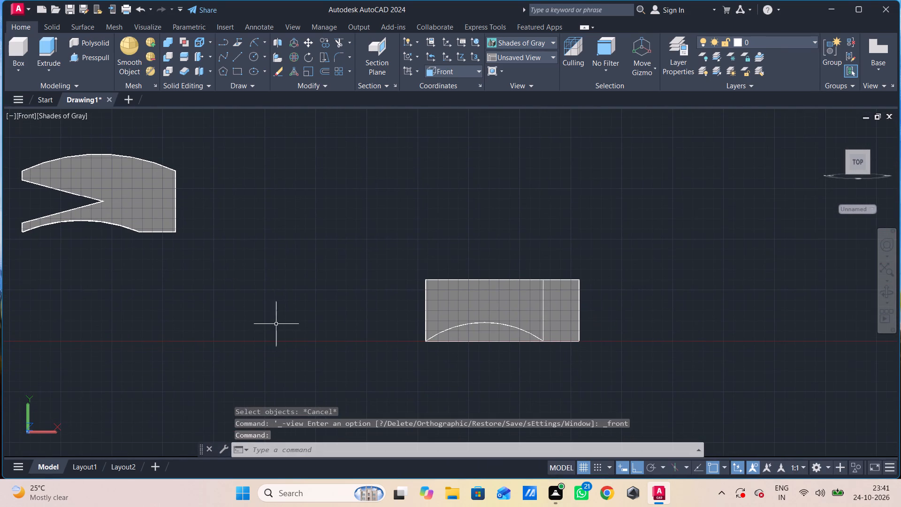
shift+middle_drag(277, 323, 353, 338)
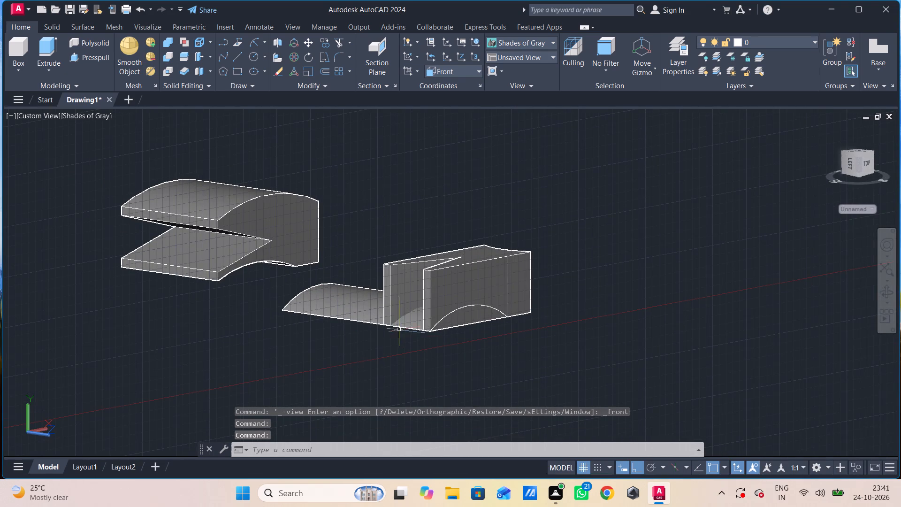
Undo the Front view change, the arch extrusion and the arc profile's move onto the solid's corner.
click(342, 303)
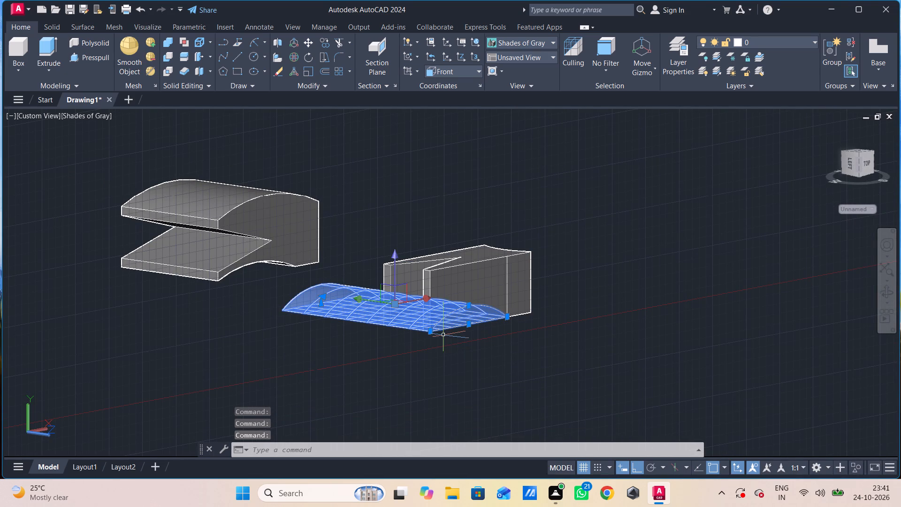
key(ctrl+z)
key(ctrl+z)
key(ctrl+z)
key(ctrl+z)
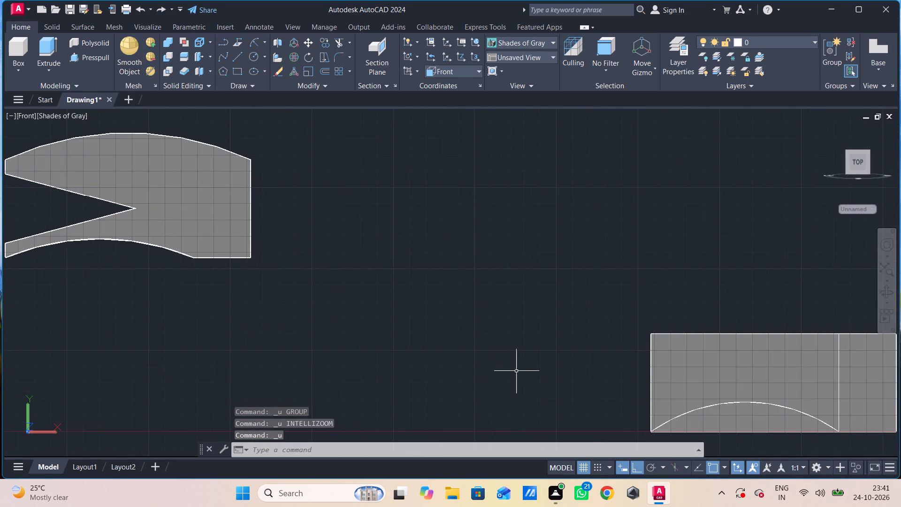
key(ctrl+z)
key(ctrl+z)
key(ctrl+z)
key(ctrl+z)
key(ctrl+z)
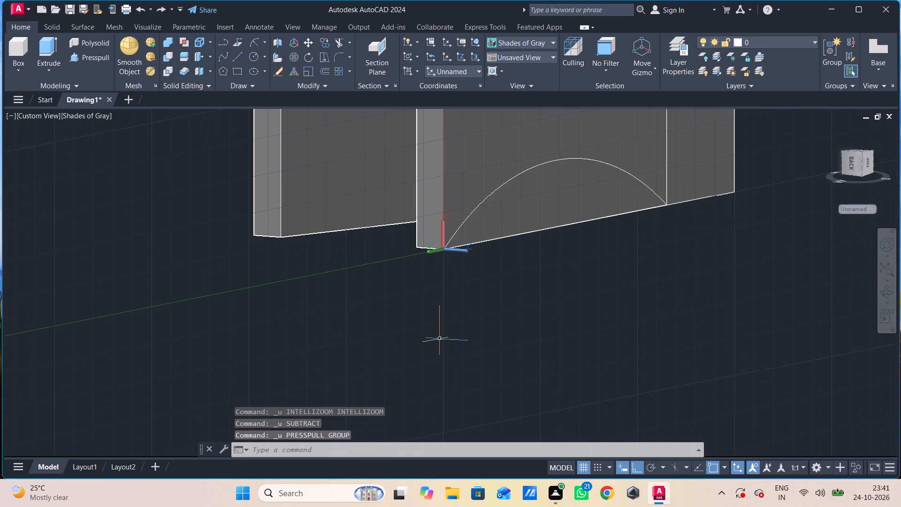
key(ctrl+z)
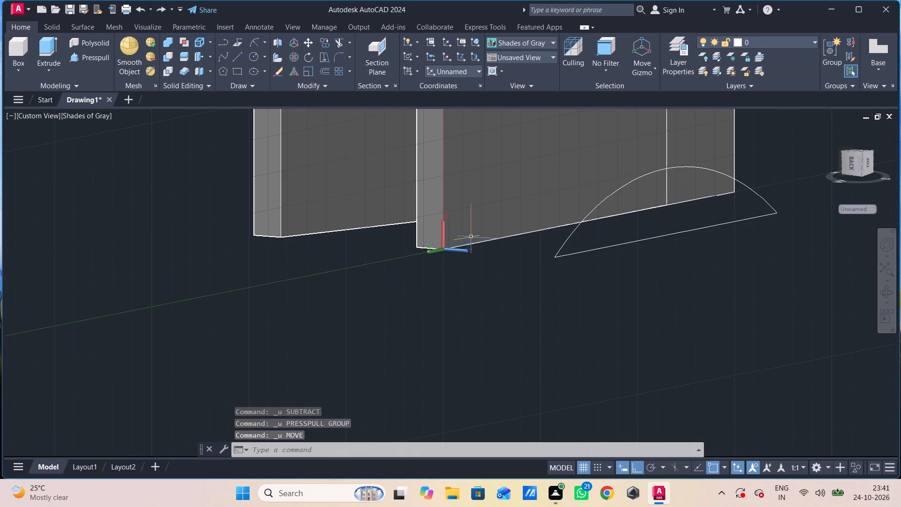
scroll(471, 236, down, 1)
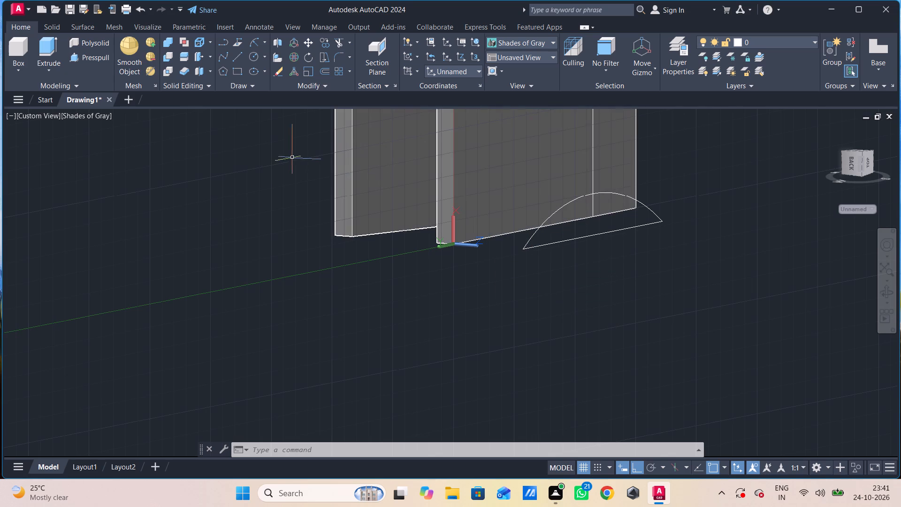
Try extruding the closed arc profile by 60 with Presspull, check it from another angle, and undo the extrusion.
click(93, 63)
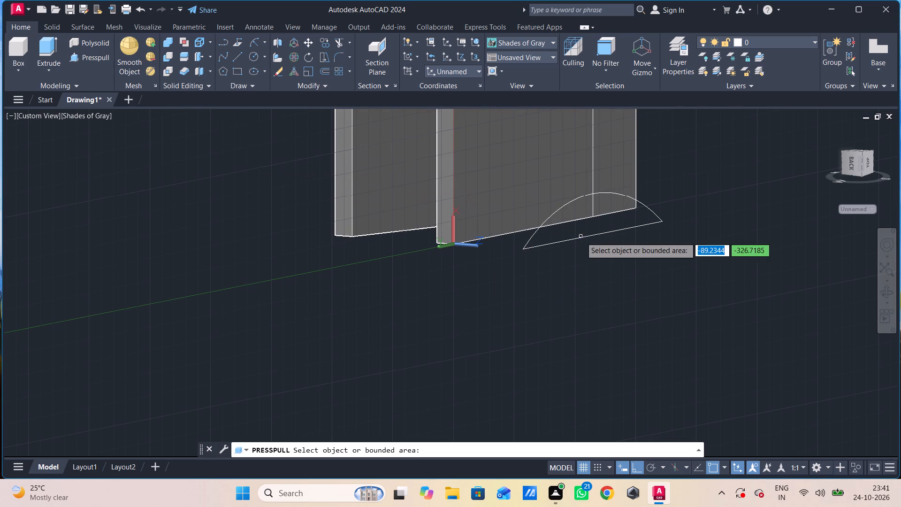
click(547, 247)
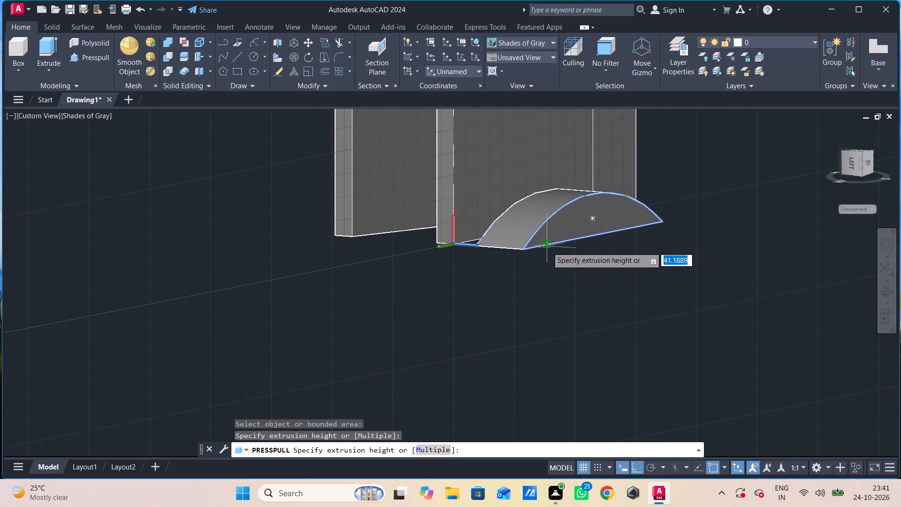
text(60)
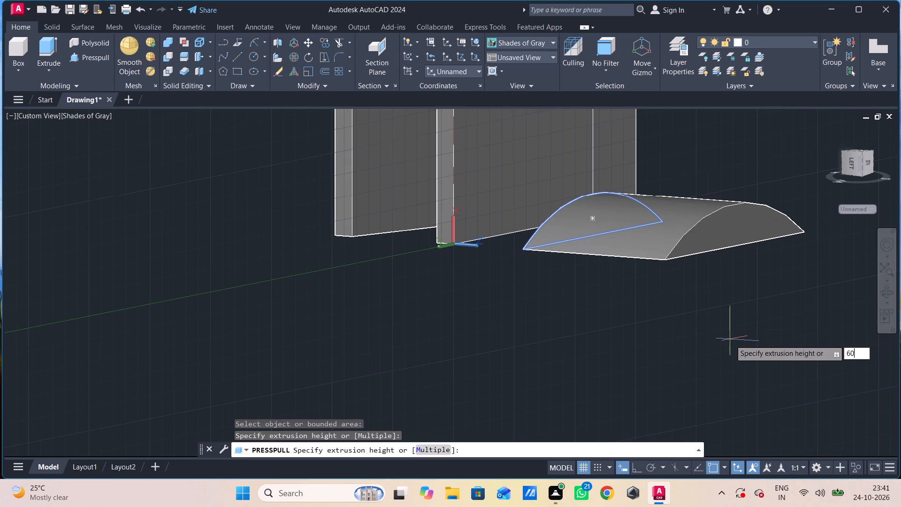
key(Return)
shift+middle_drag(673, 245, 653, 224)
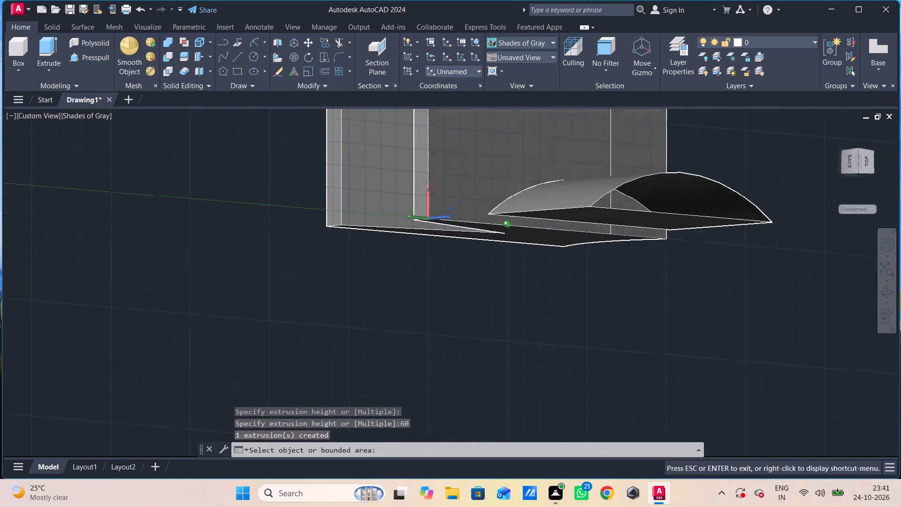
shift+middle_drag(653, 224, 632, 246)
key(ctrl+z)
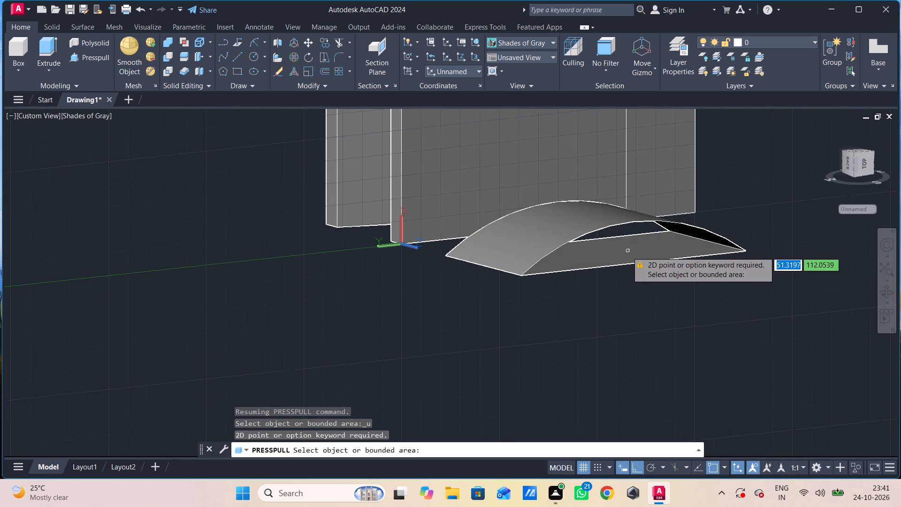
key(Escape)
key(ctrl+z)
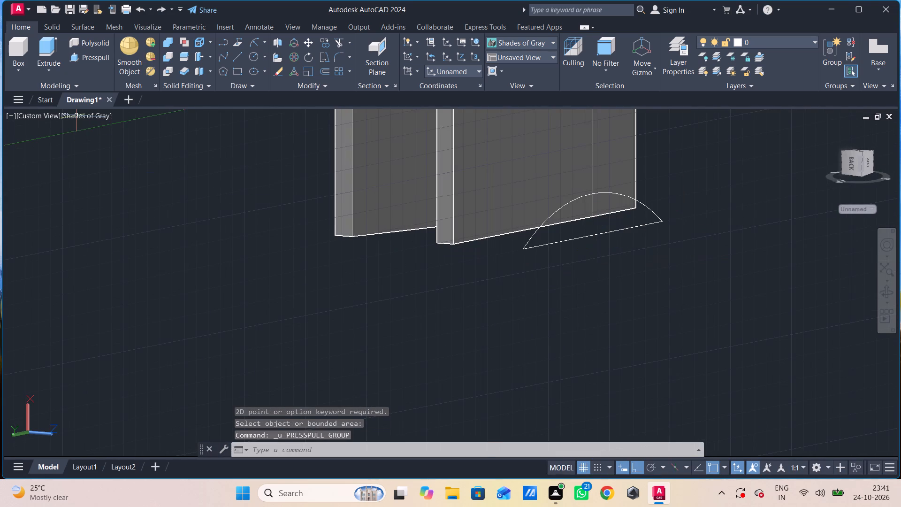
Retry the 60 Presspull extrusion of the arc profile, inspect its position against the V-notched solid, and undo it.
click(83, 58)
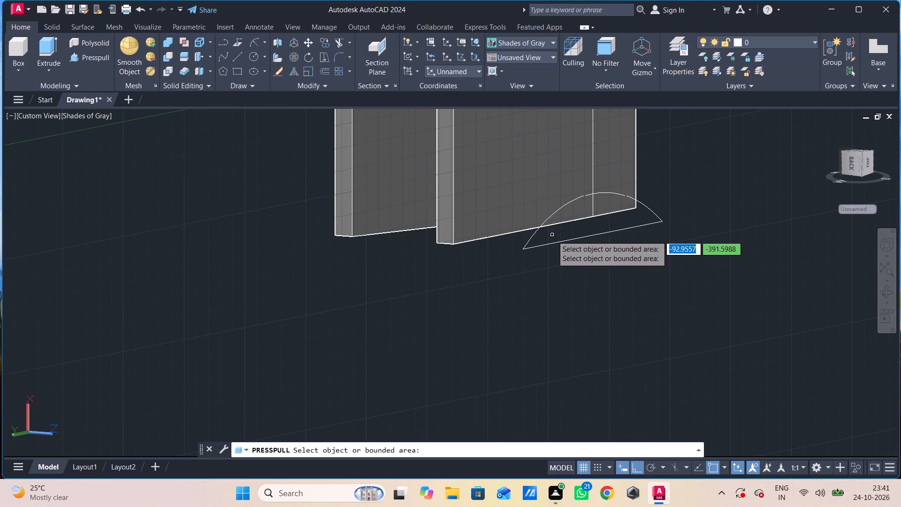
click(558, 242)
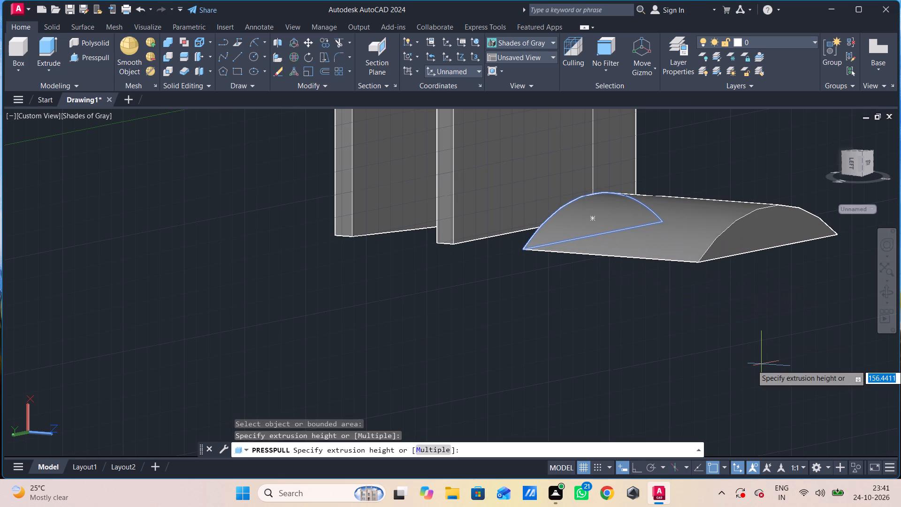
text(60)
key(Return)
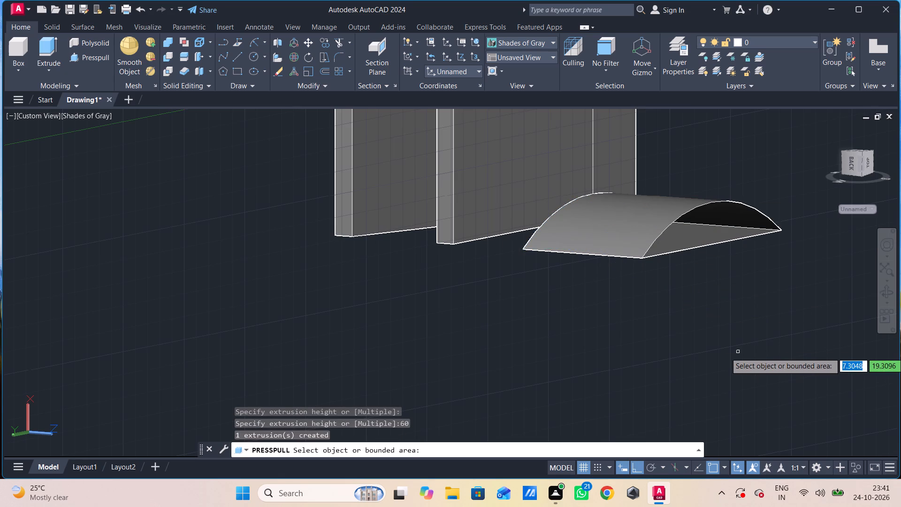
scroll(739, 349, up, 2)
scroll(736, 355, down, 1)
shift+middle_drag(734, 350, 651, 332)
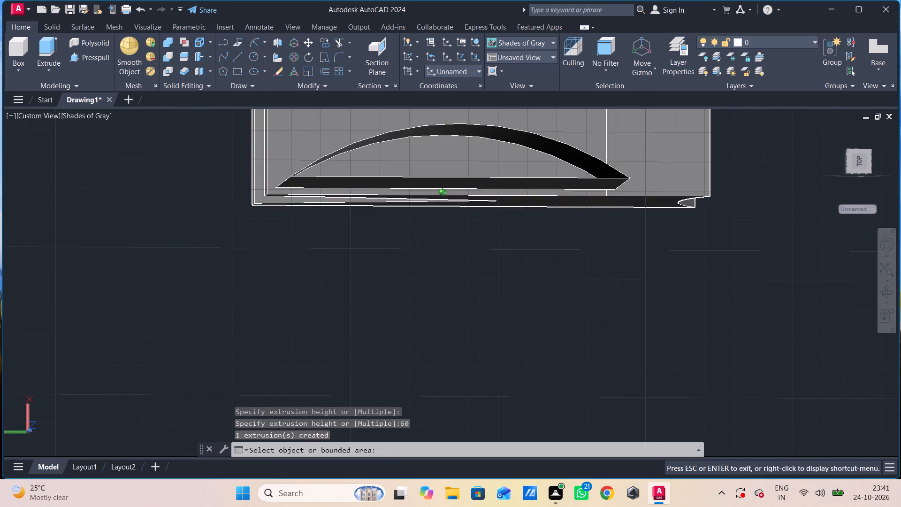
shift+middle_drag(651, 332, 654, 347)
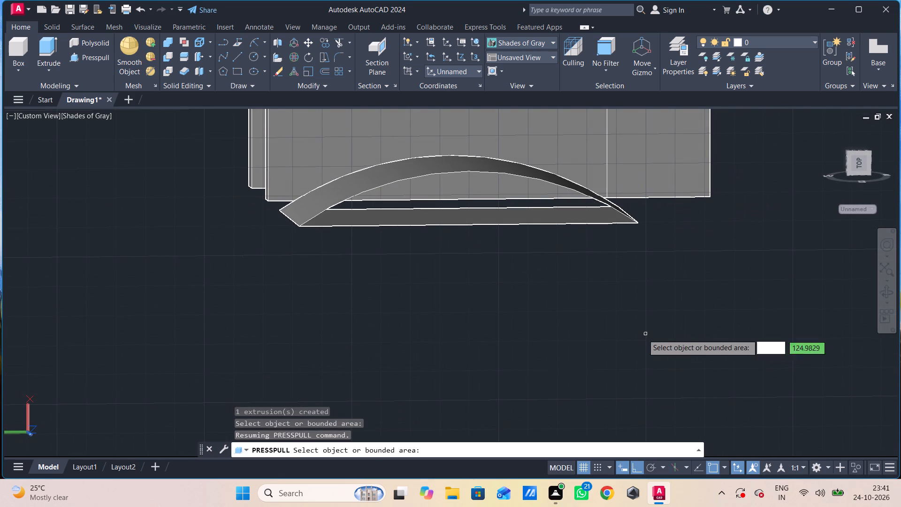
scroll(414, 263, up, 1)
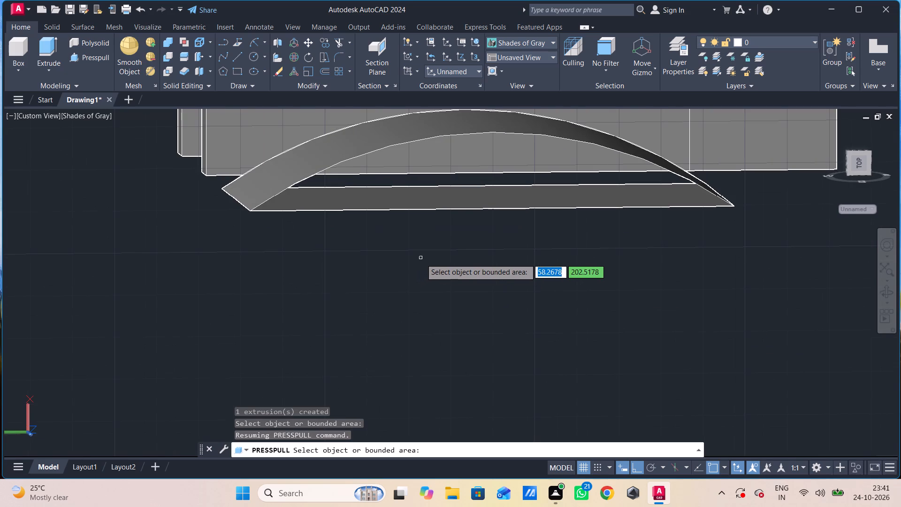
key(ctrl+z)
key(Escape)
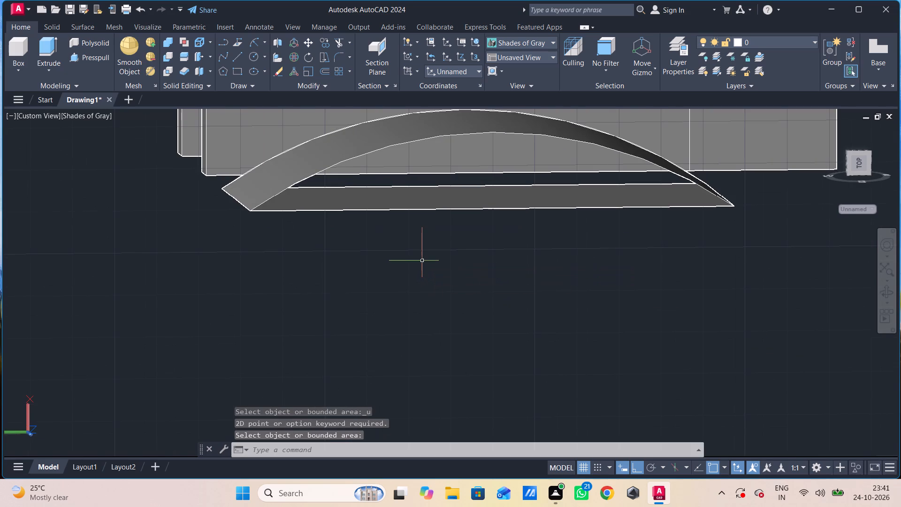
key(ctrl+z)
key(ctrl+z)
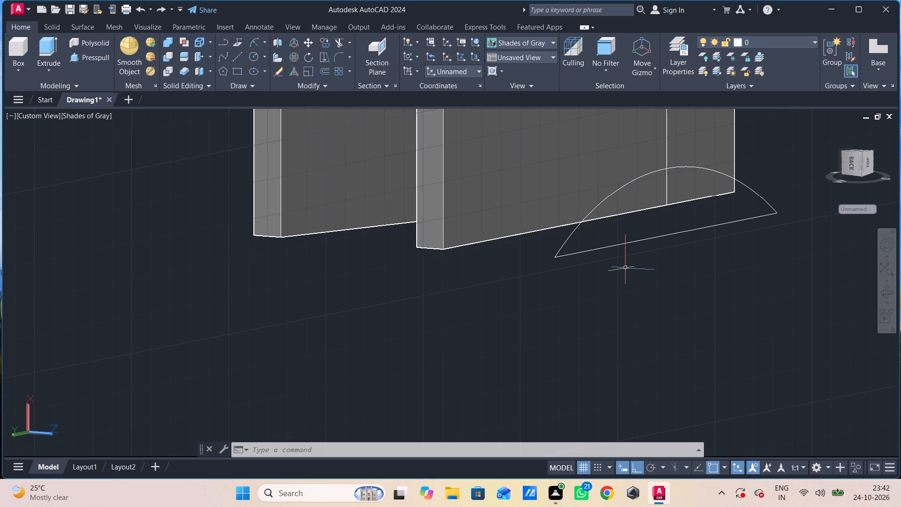
Switch to the preset Front view and erase the closed arc profile at the base of the V-notched solid.
scroll(707, 278, down, 1)
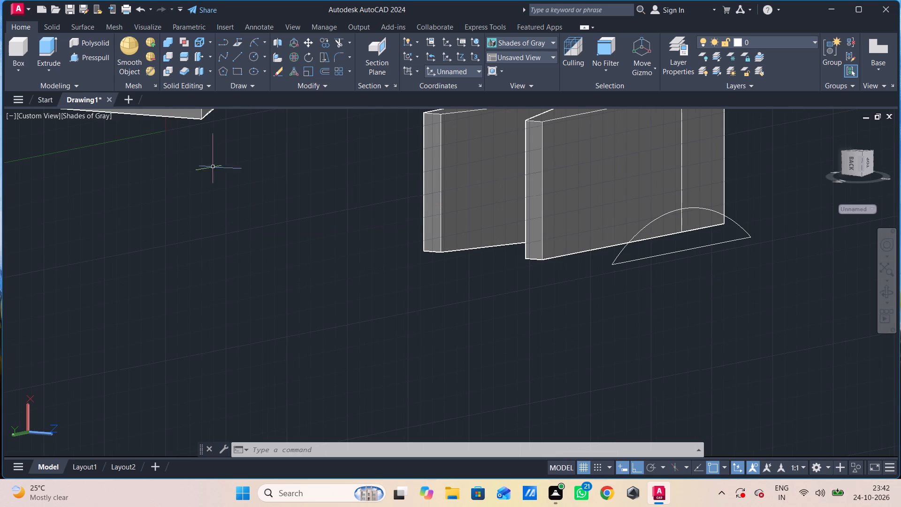
click(29, 117)
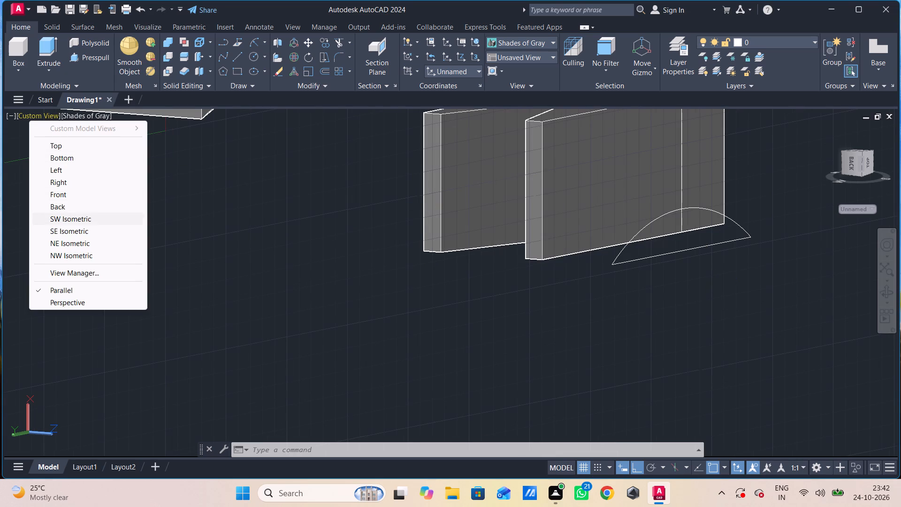
click(70, 196)
middle_drag(401, 319, 250, 245)
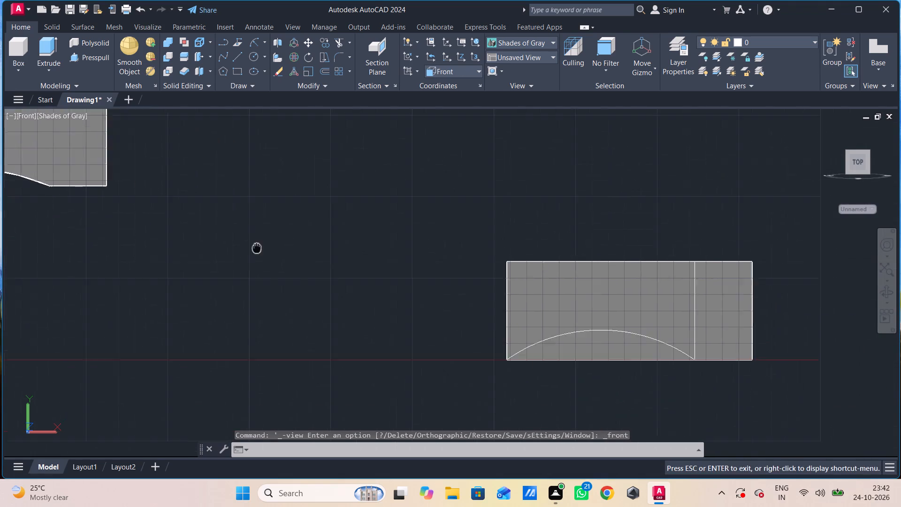
middle_drag(250, 245, 234, 240)
scroll(696, 344, up, 1)
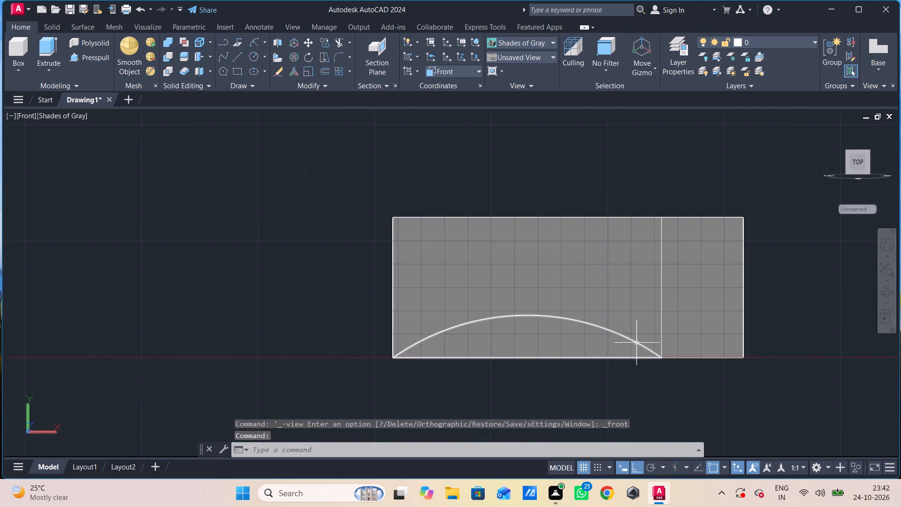
click(637, 344)
key(Delete)
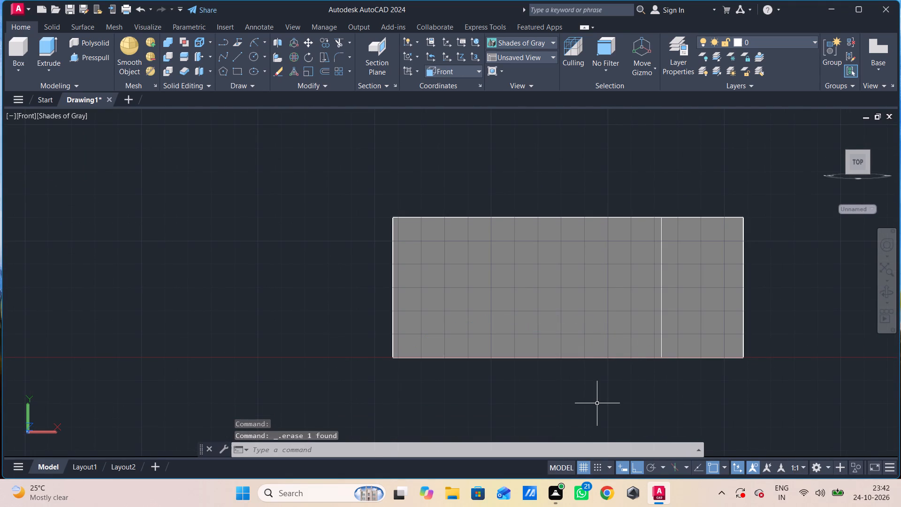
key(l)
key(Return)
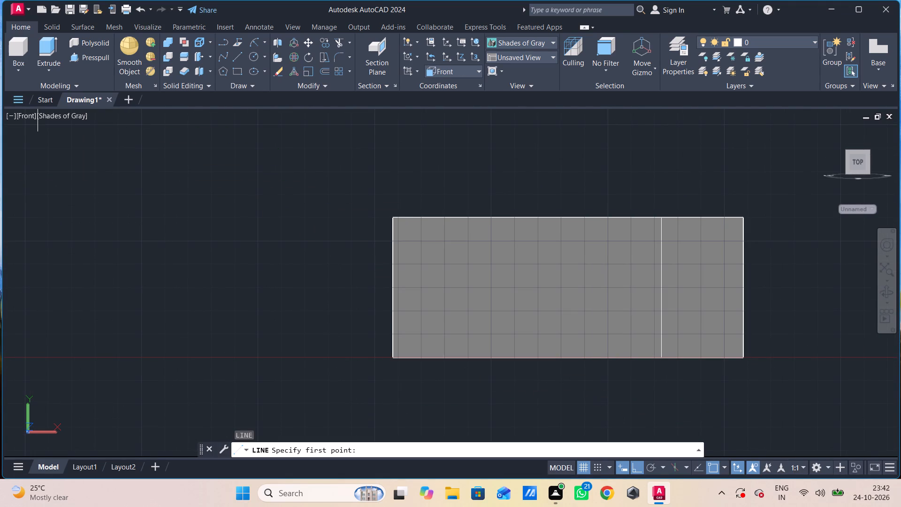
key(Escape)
Change the visual style to 2D Wireframe.
click(45, 113)
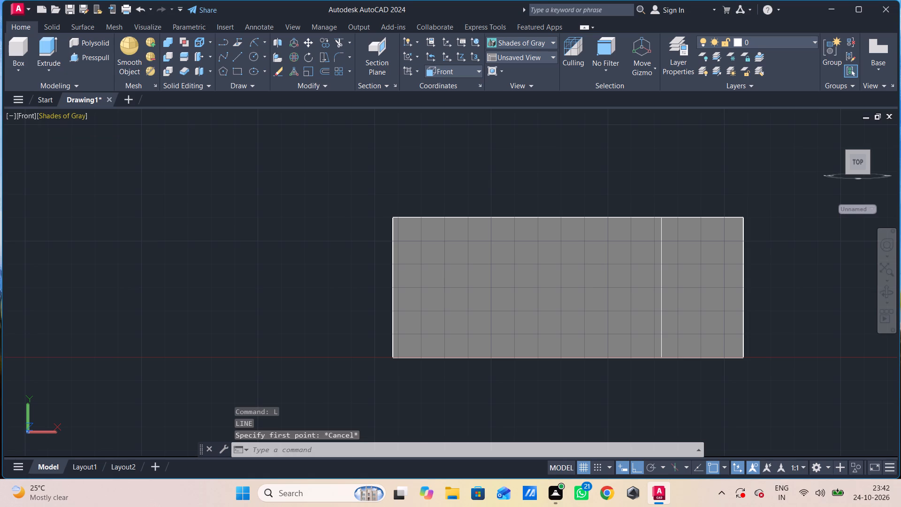
click(80, 115)
click(101, 148)
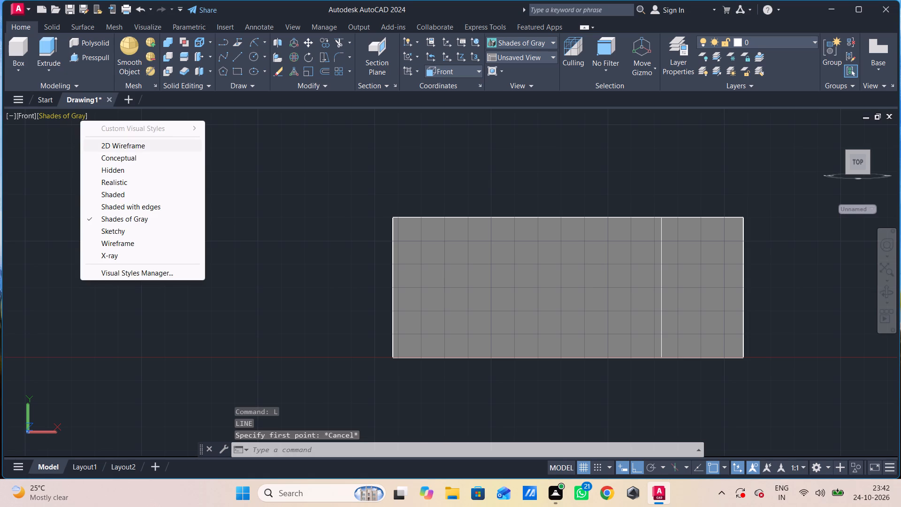
Draw a 115 long line along the V-notched solid's base edge, starting at the bottom corner of its notched end.
key(l)
key(space)
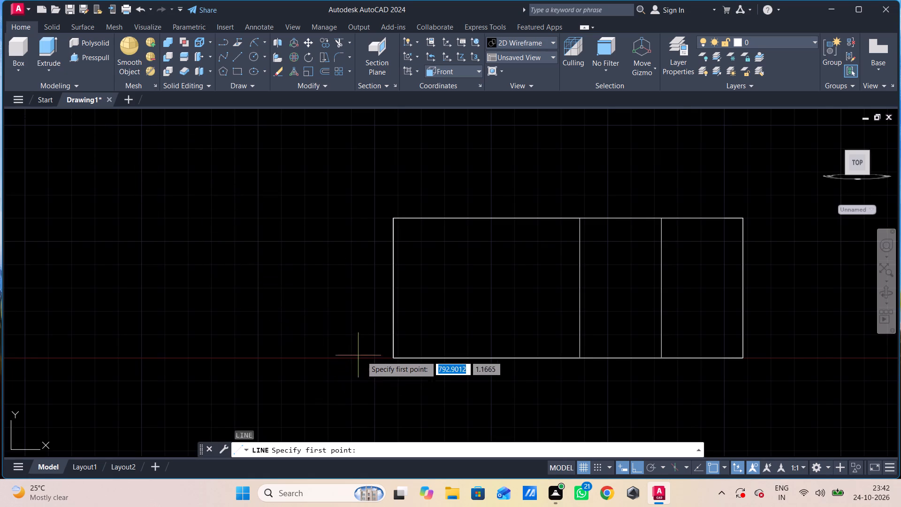
click(390, 358)
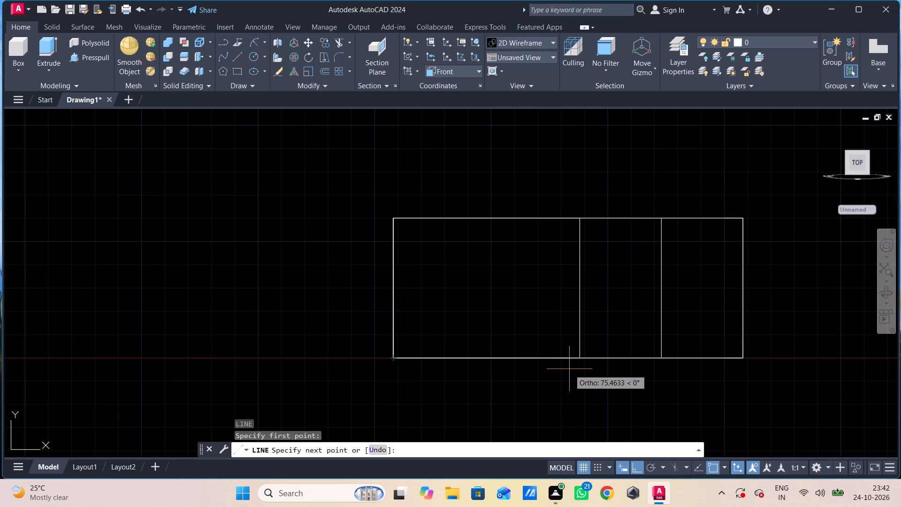
text(115)
key(Return)
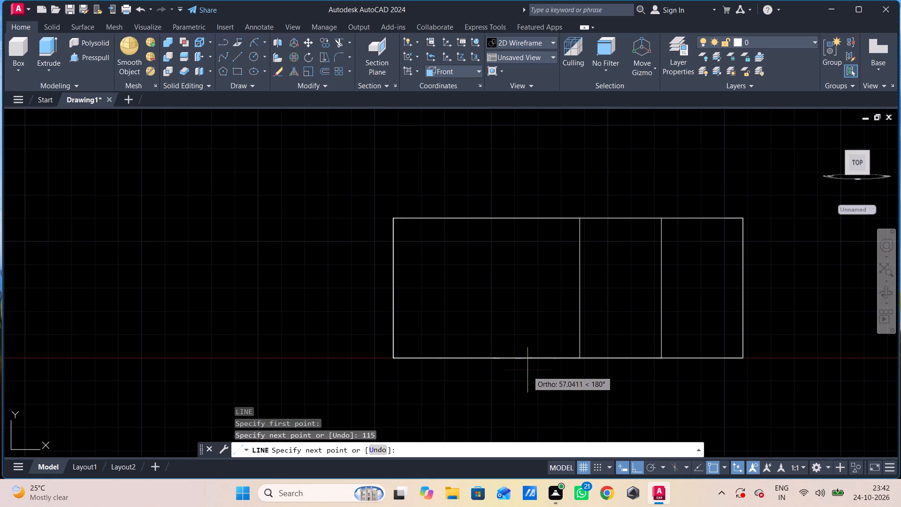
shift+middle_drag(528, 358, 568, 393)
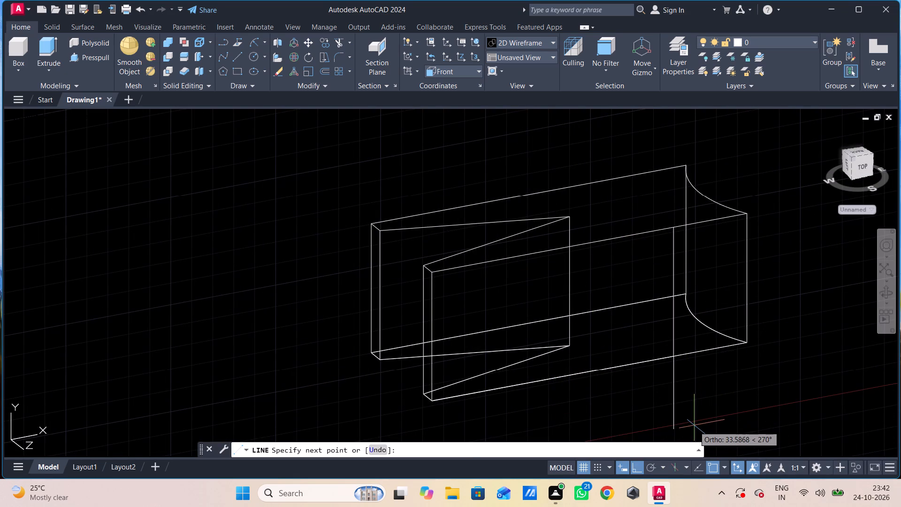
key(Escape)
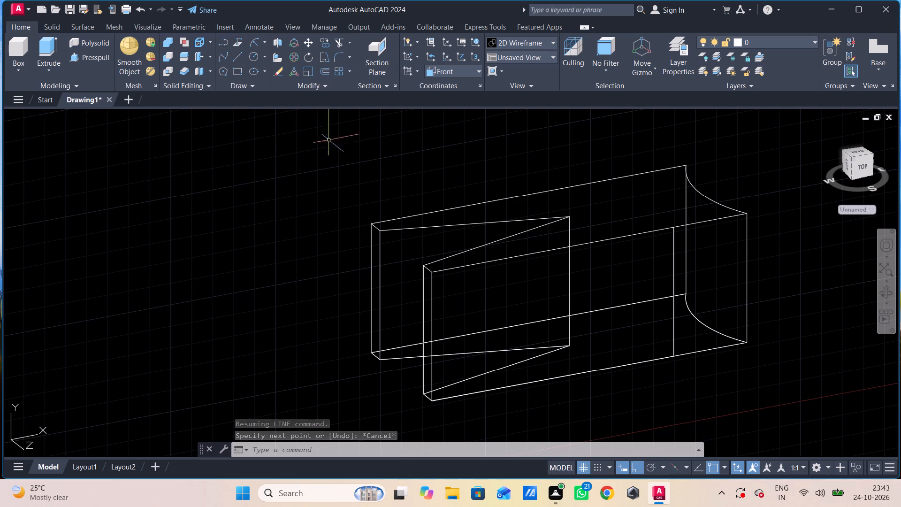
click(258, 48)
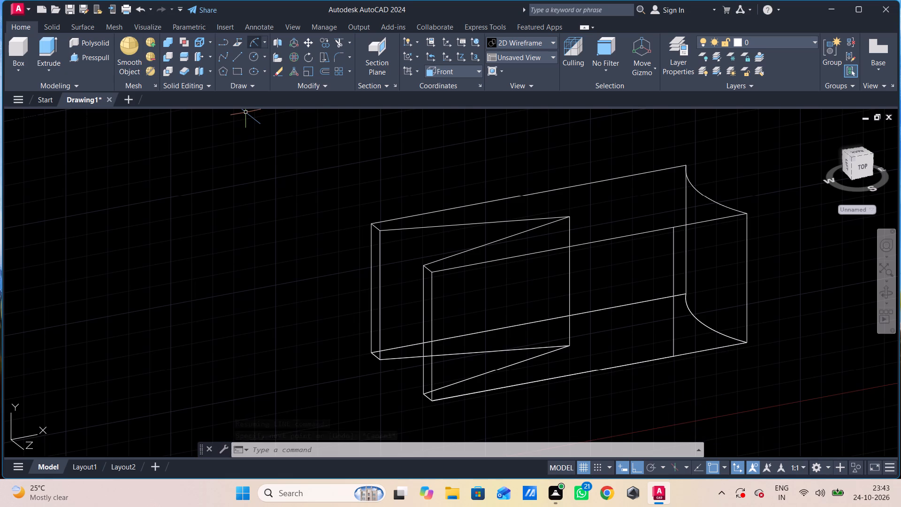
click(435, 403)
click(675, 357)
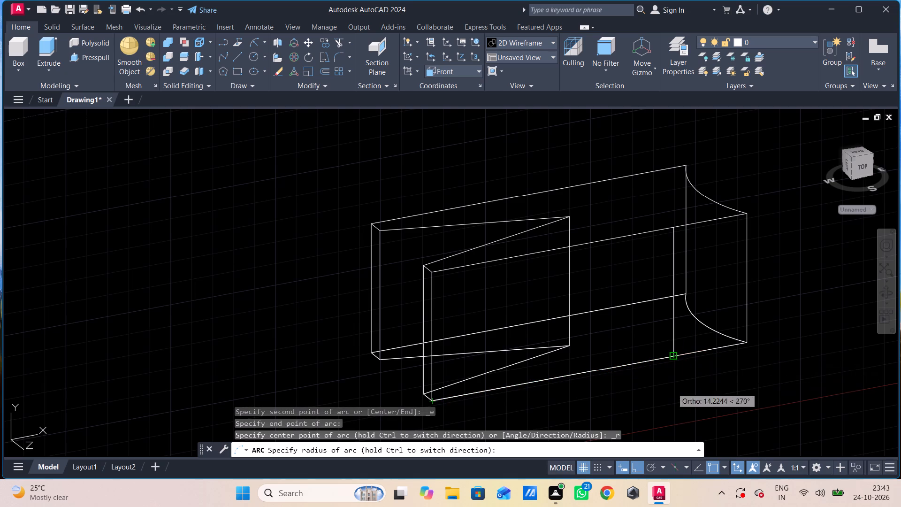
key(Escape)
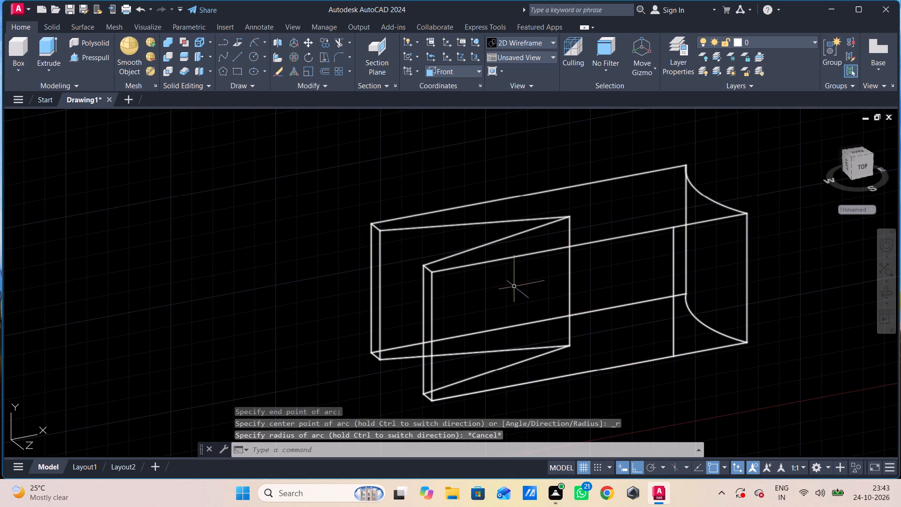
Draw a Start, End, Radius arc of radius 100 between the 115 line's ends, bulging upward over the solid's front face.
click(252, 40)
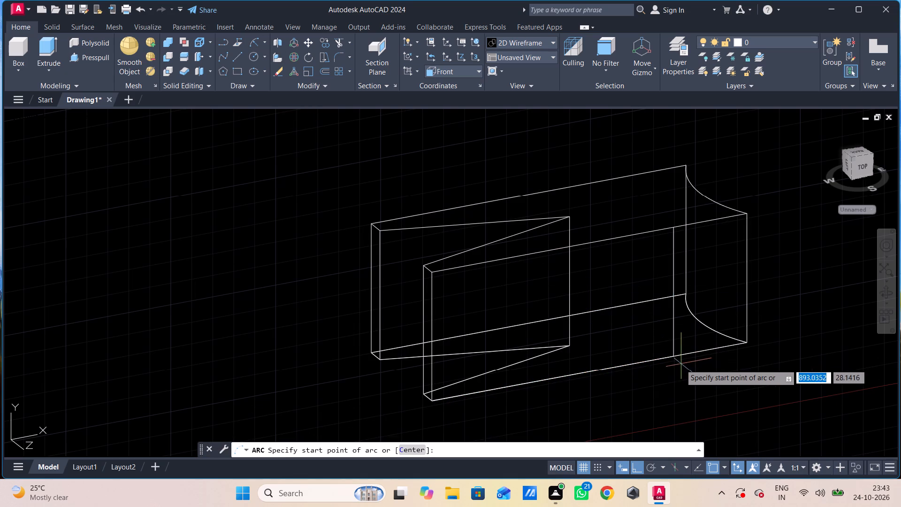
click(676, 359)
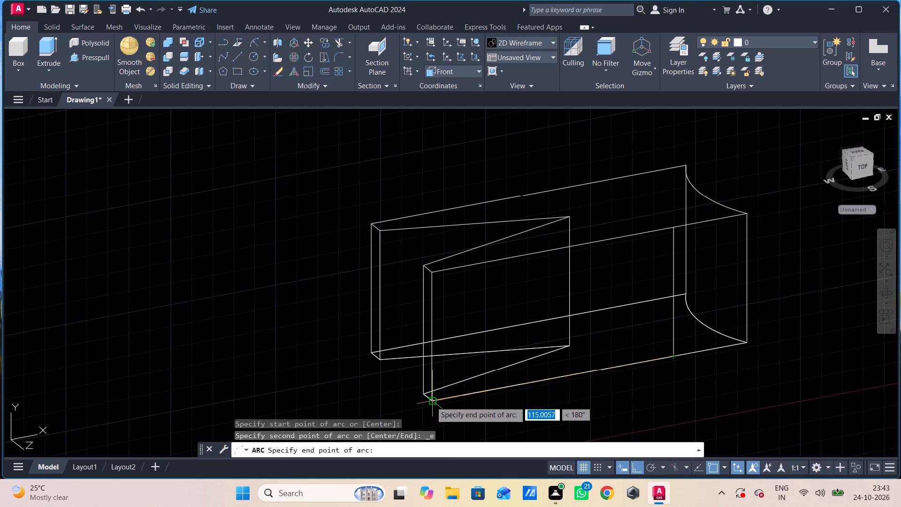
click(431, 401)
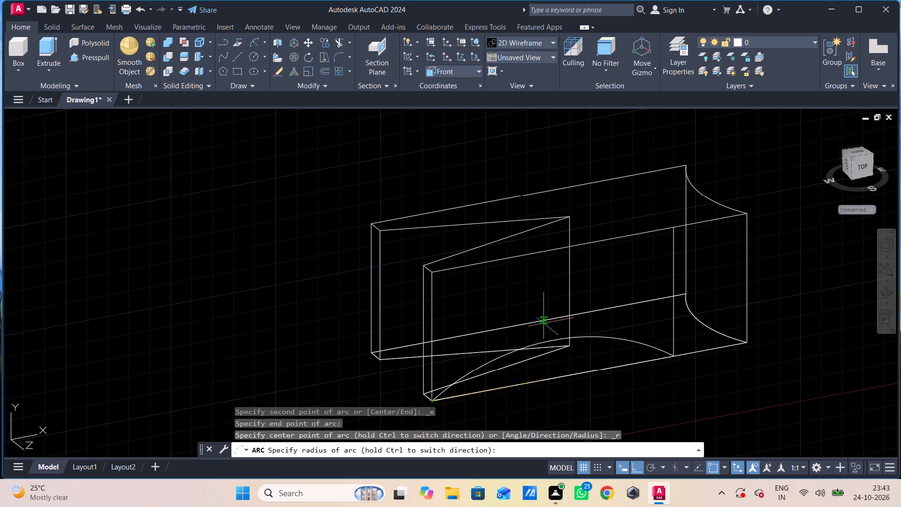
text(100)
key(Return)
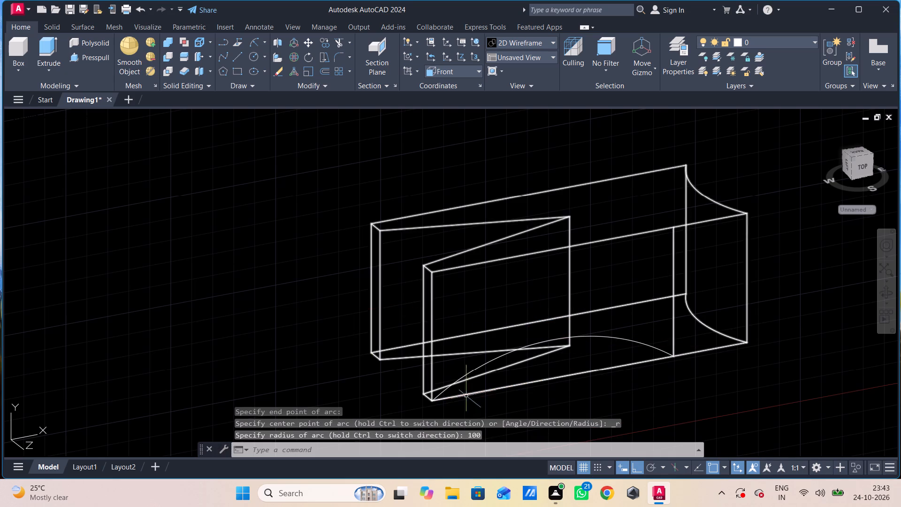
Join the radius-100 arc and the 115 line at the V-notched solid's base into one closed polyline.
click(664, 347)
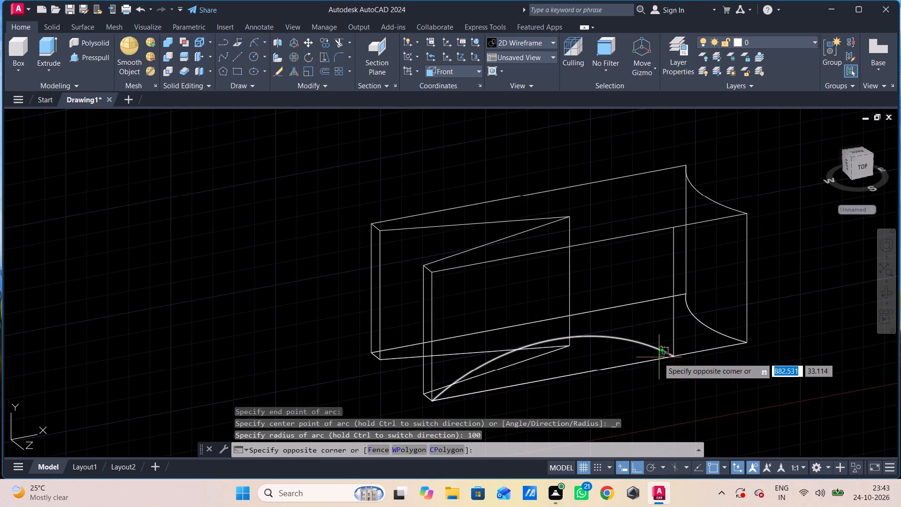
click(658, 358)
click(657, 361)
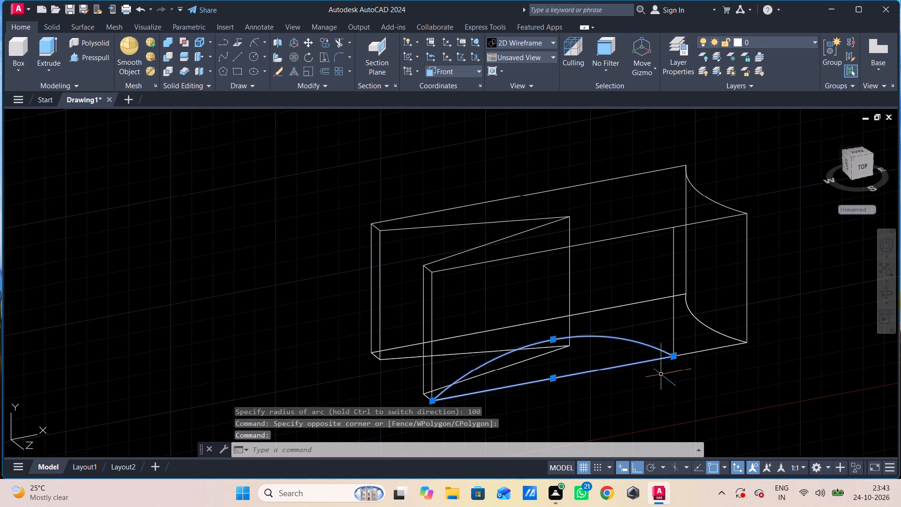
shift+middle_drag(664, 374, 695, 383)
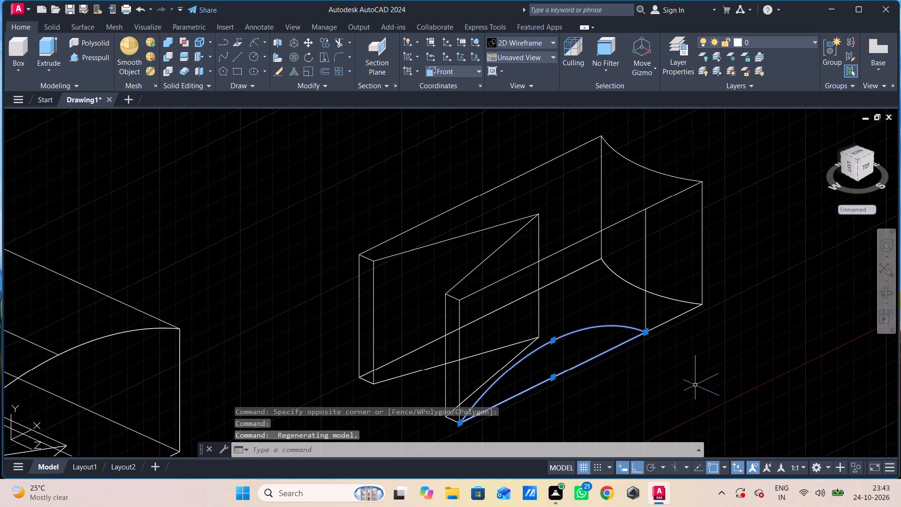
key(j)
key(Return)
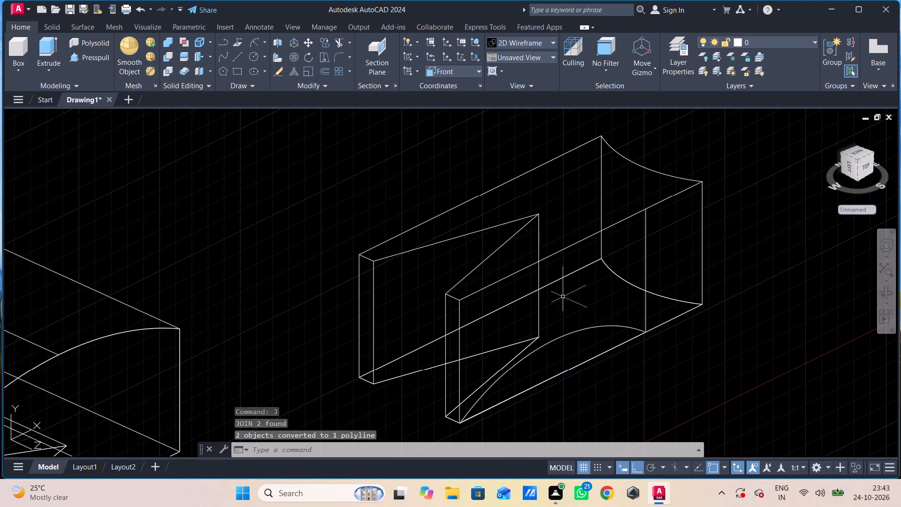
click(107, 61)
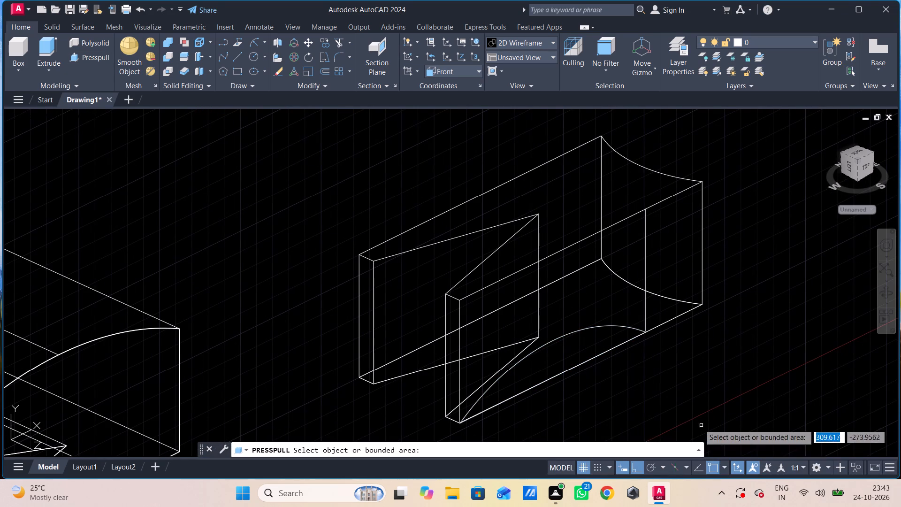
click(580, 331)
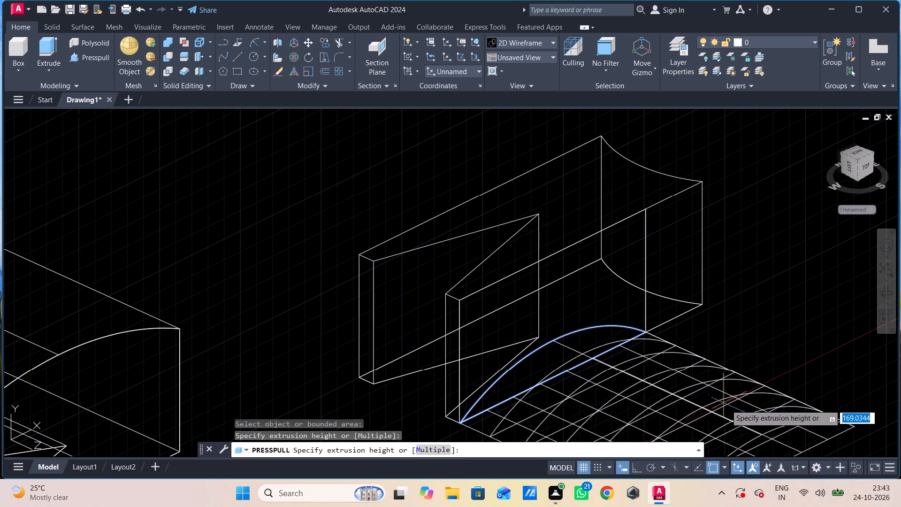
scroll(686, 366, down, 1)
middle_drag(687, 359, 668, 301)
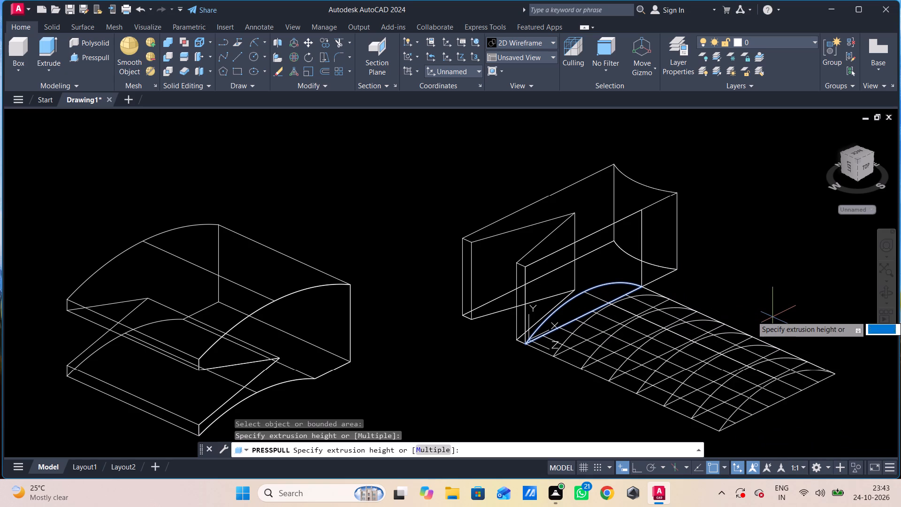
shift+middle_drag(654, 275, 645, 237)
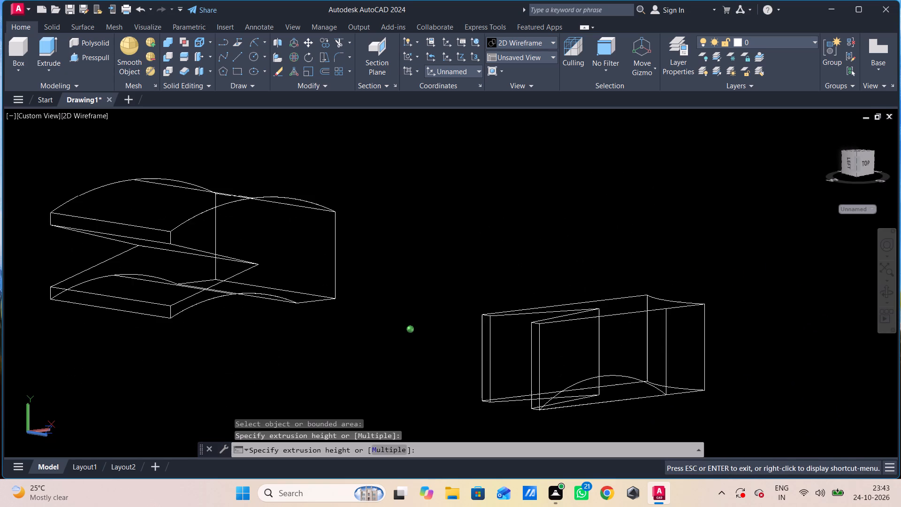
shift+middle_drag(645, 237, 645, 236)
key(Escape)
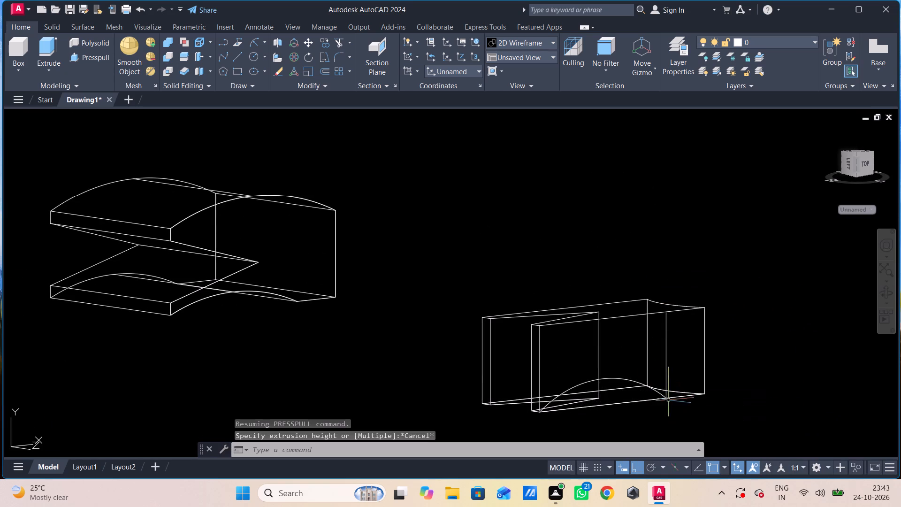
Switch to the preset Front view with both solids in sight.
click(36, 115)
click(31, 115)
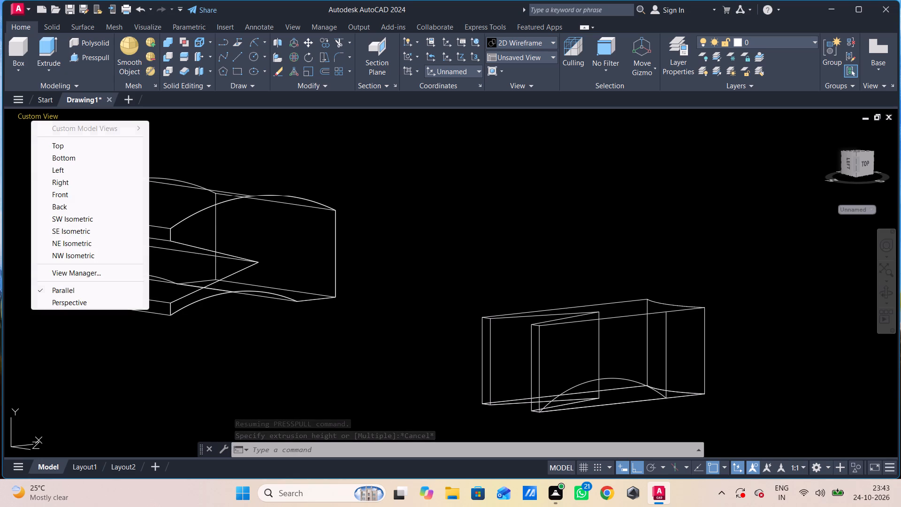
click(59, 195)
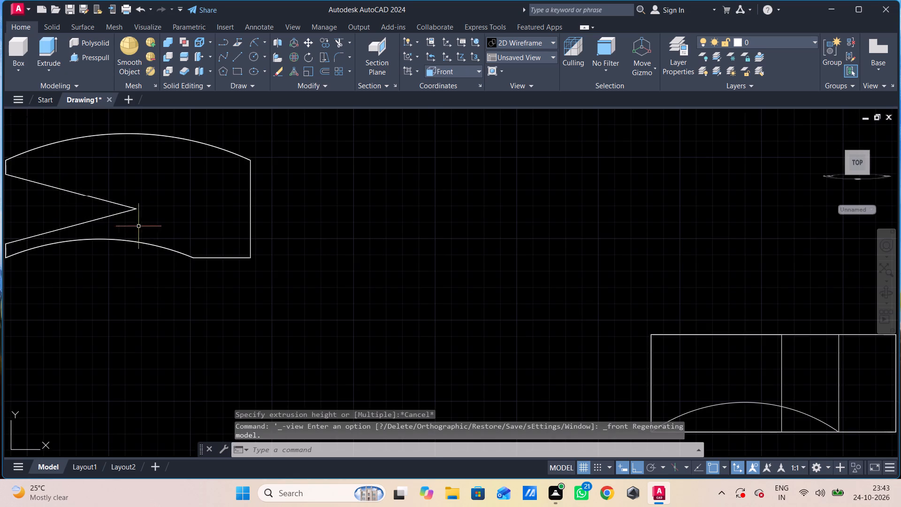
scroll(162, 230, down, 1)
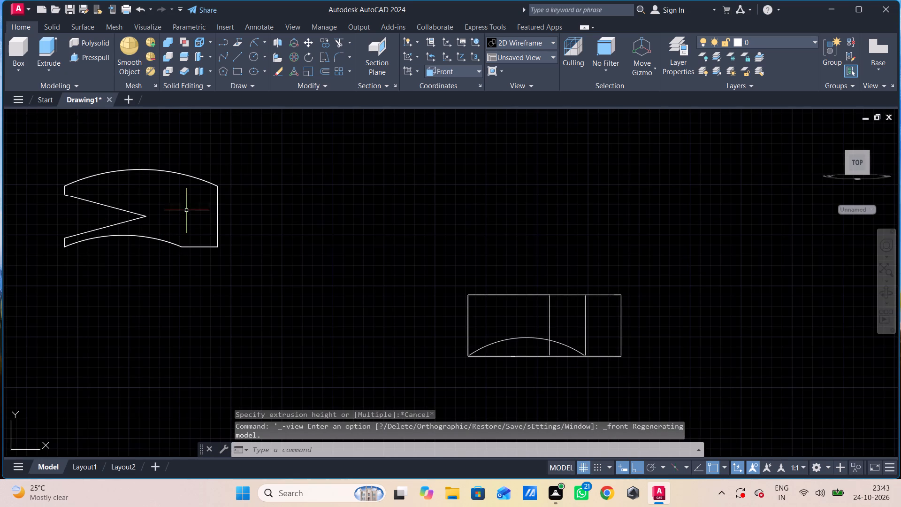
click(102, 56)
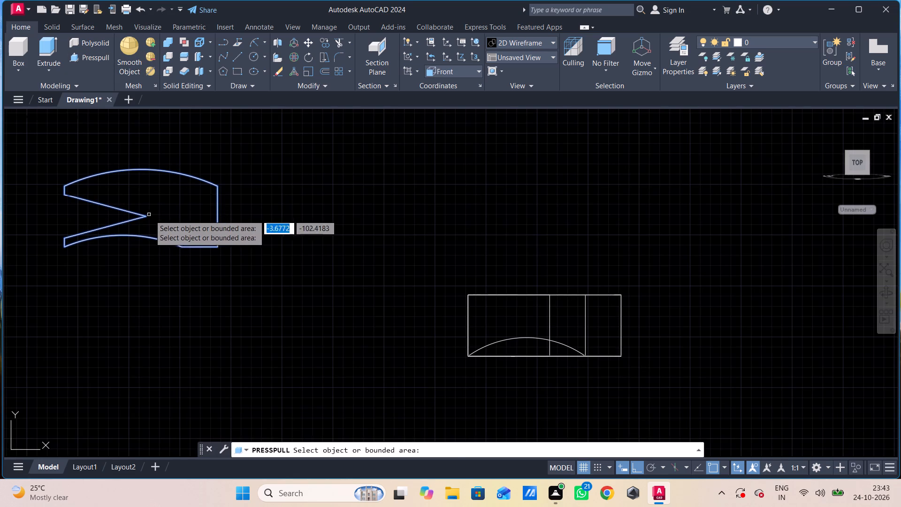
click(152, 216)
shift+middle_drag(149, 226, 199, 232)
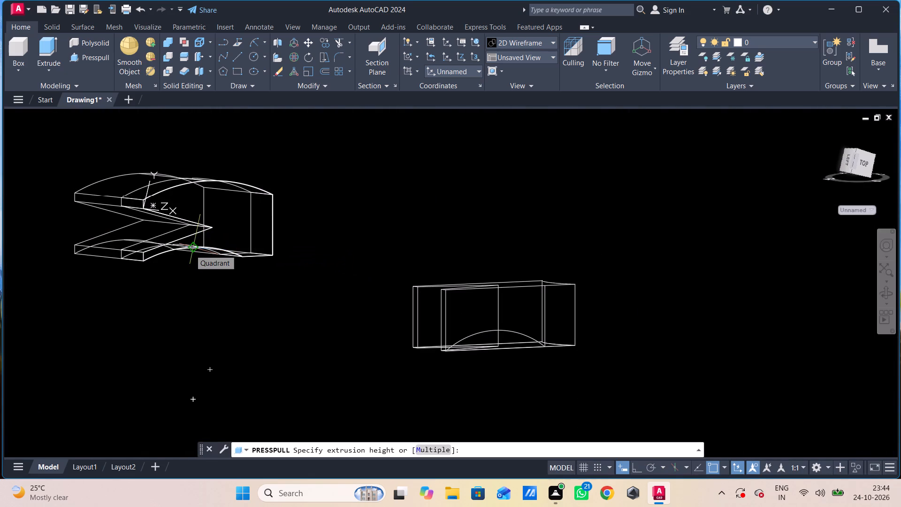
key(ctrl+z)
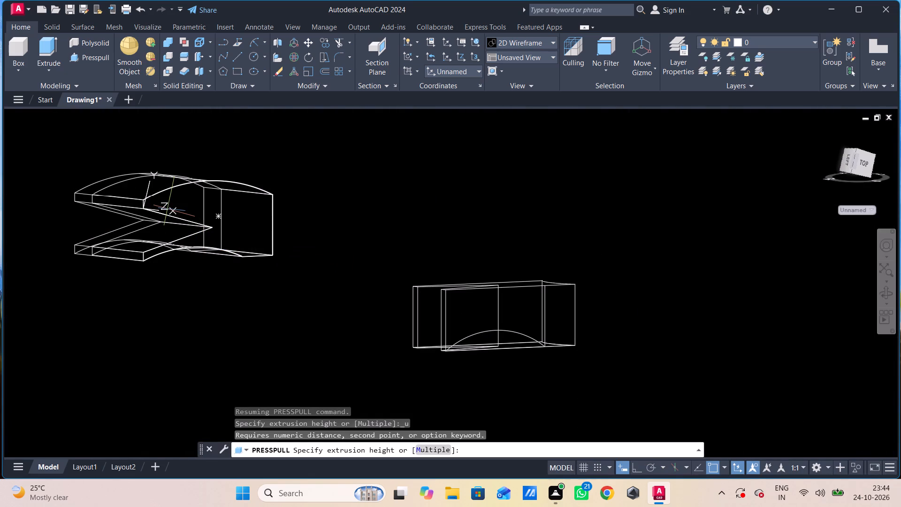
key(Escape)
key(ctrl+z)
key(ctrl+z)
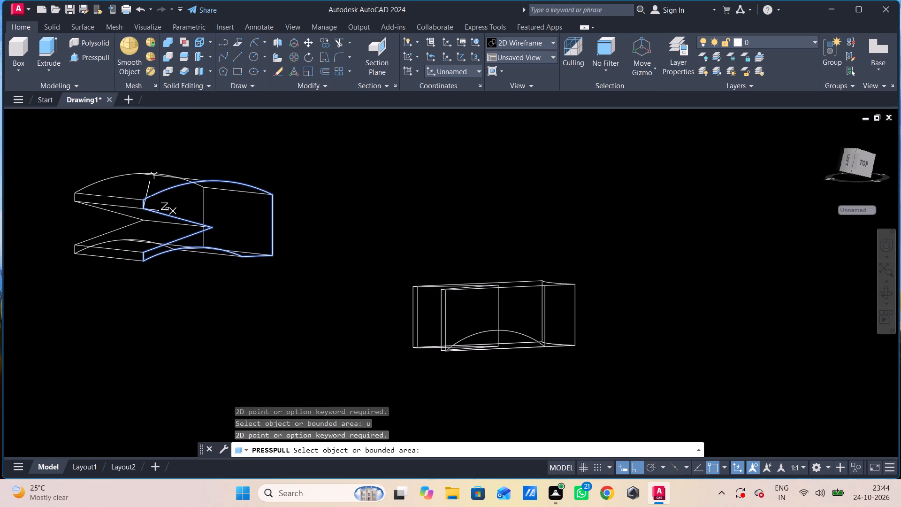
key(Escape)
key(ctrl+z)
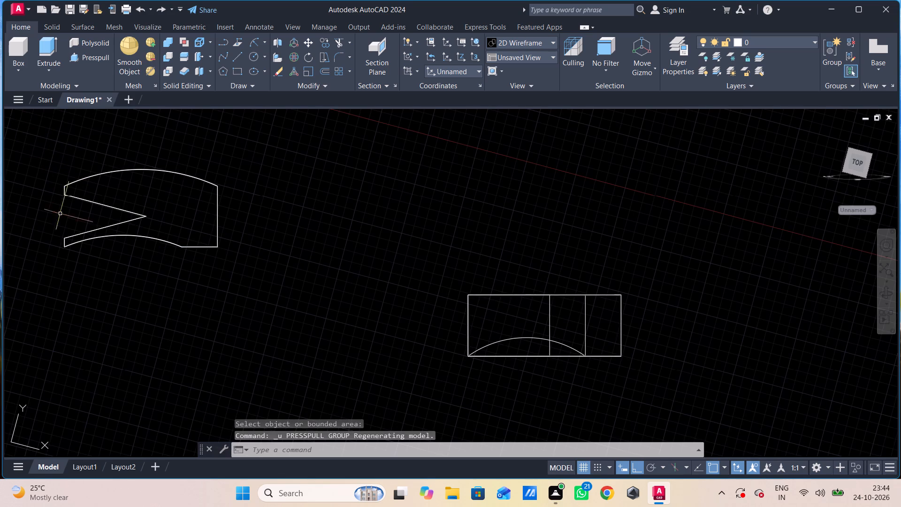
Explode the first notched solid with curved top and base, together with its coincident profile.
click(135, 196)
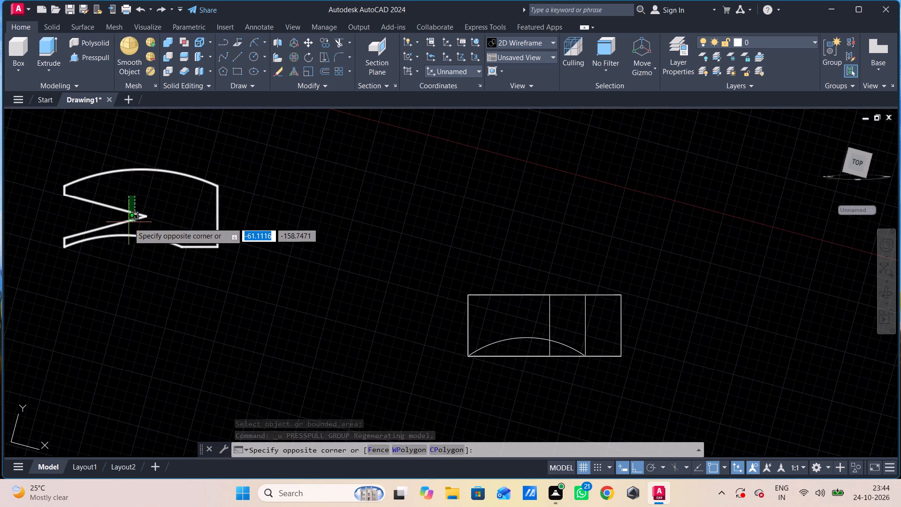
click(122, 236)
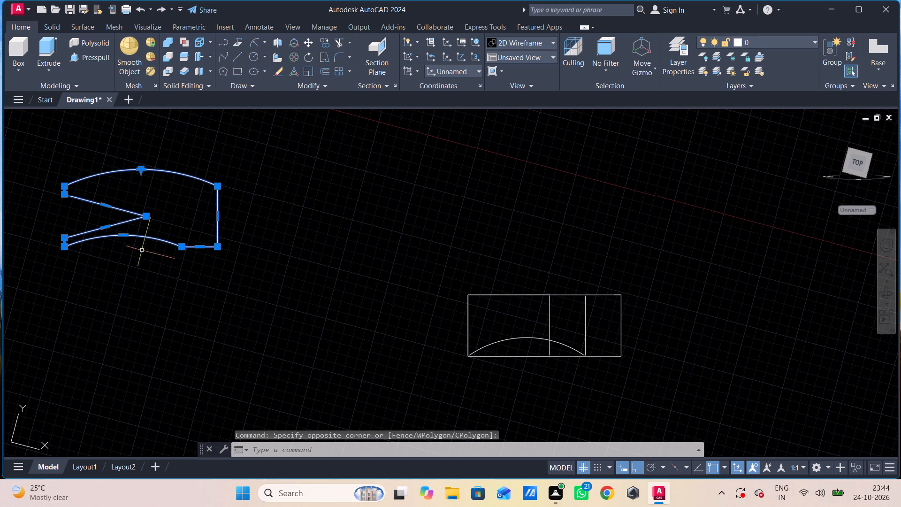
key(x)
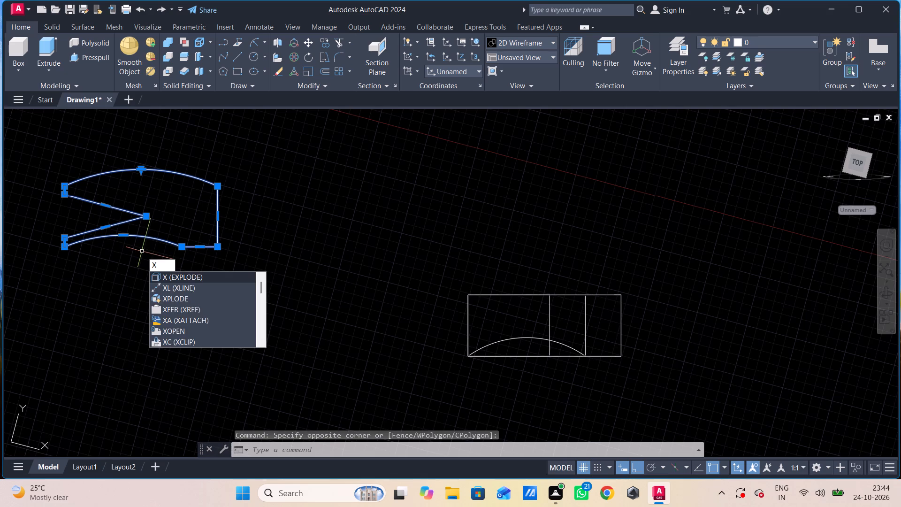
click(218, 273)
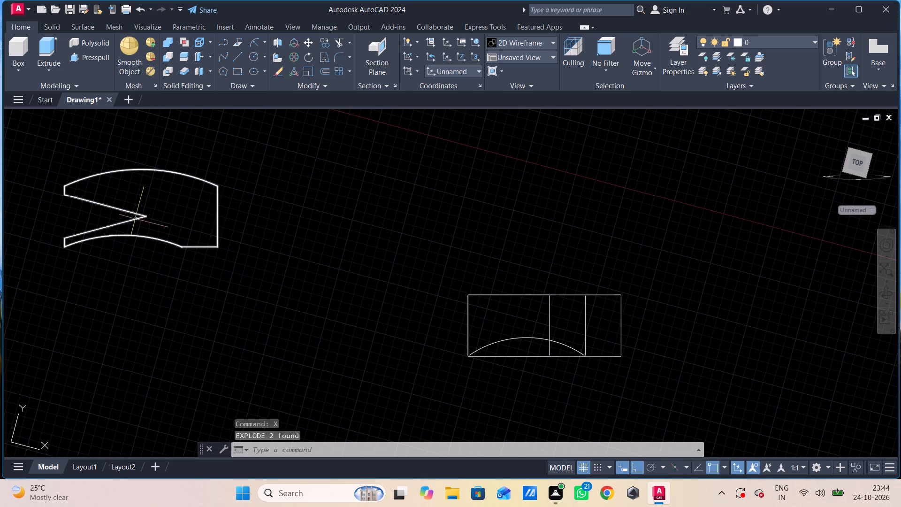
Draw a line closing the open mouth of the first solid's V-notch, between its upper and lower corners.
key(l)
key(Return)
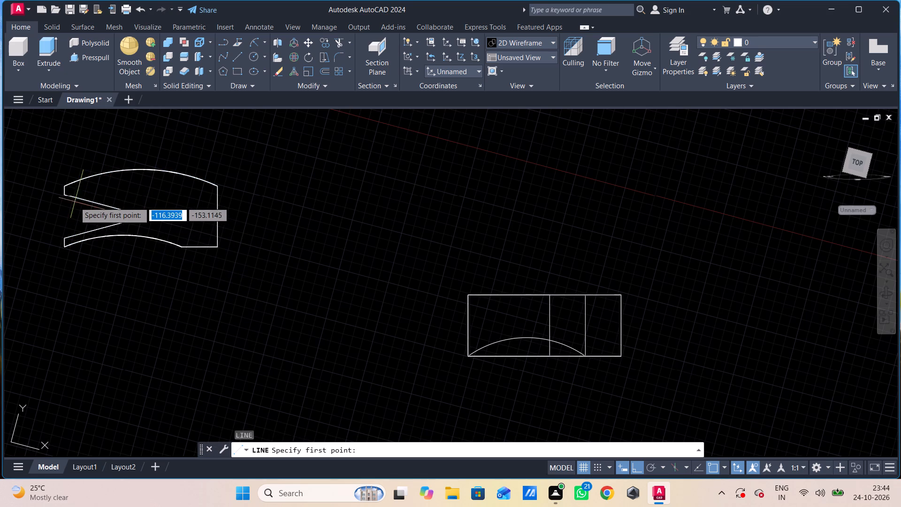
click(67, 199)
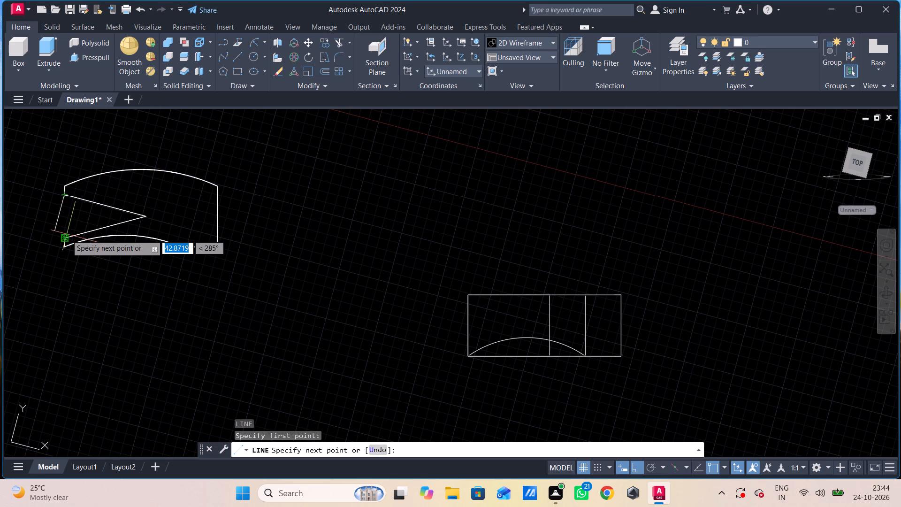
click(67, 235)
key(Escape)
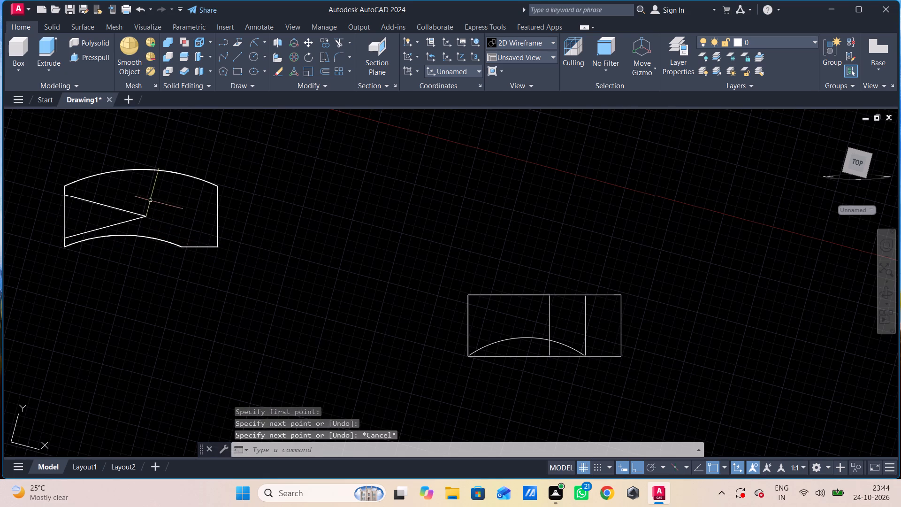
Explode the first solid's notched face into separate edges.
click(150, 201)
click(143, 218)
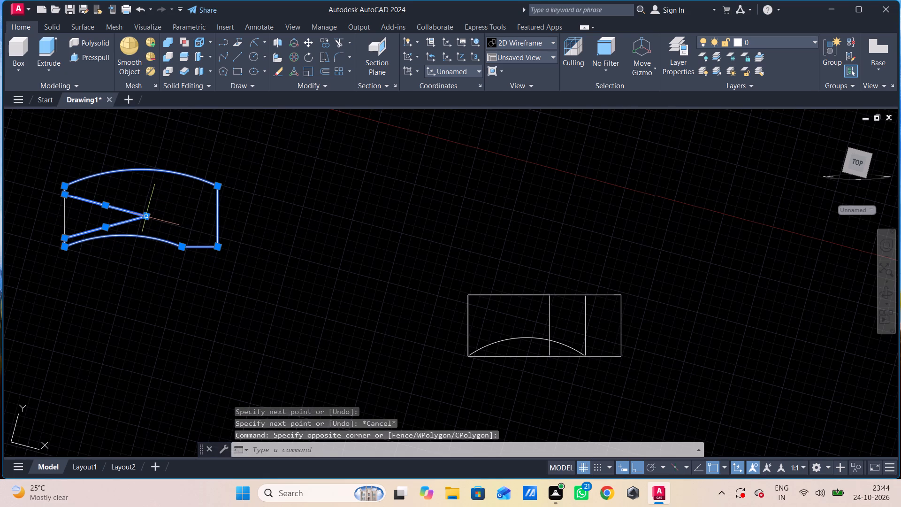
key(Escape)
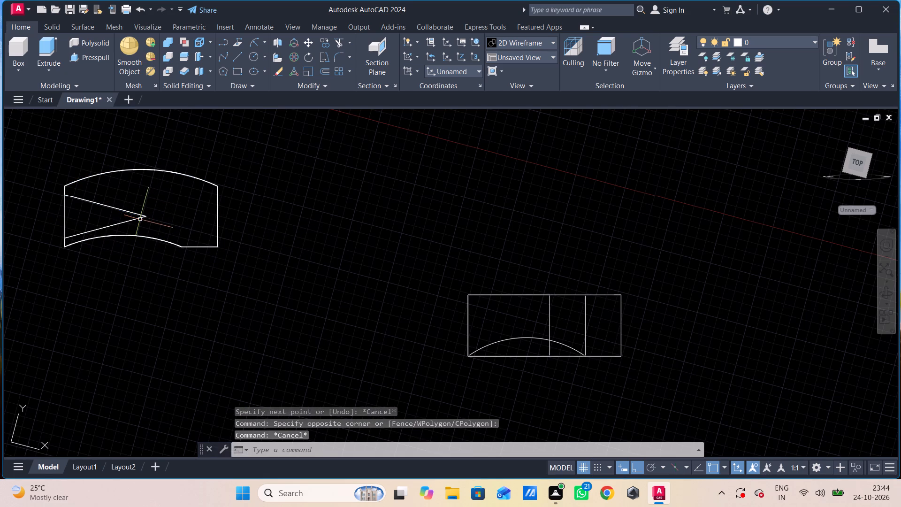
click(136, 220)
key(x)
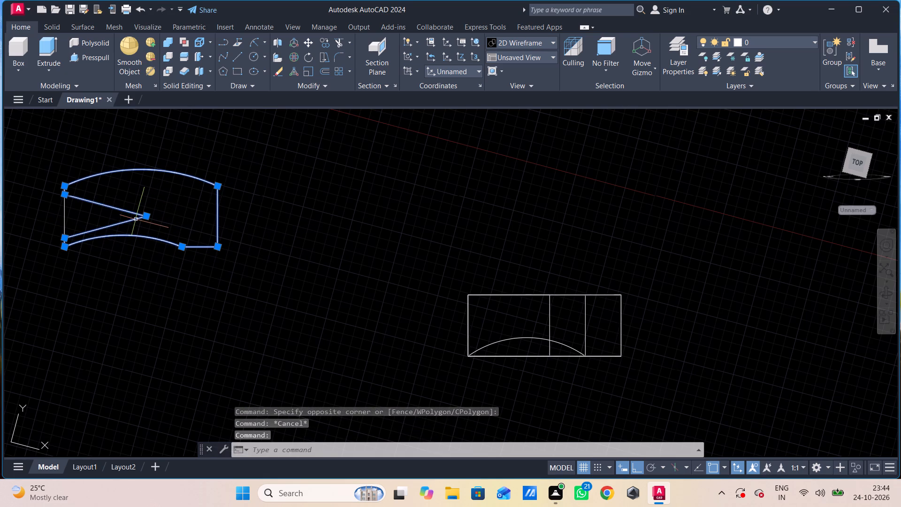
click(174, 242)
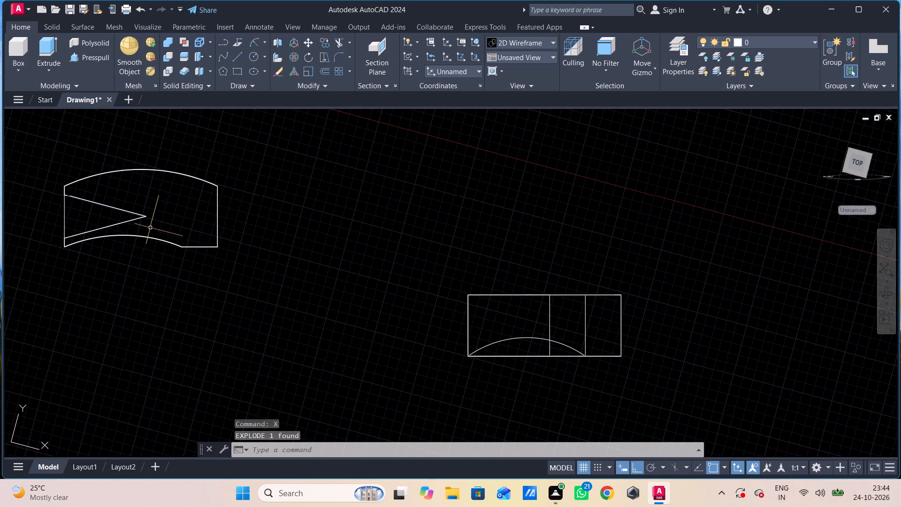
Erase the two sloping V-notch lines released from the first solid's exploded face.
click(138, 214)
click(137, 220)
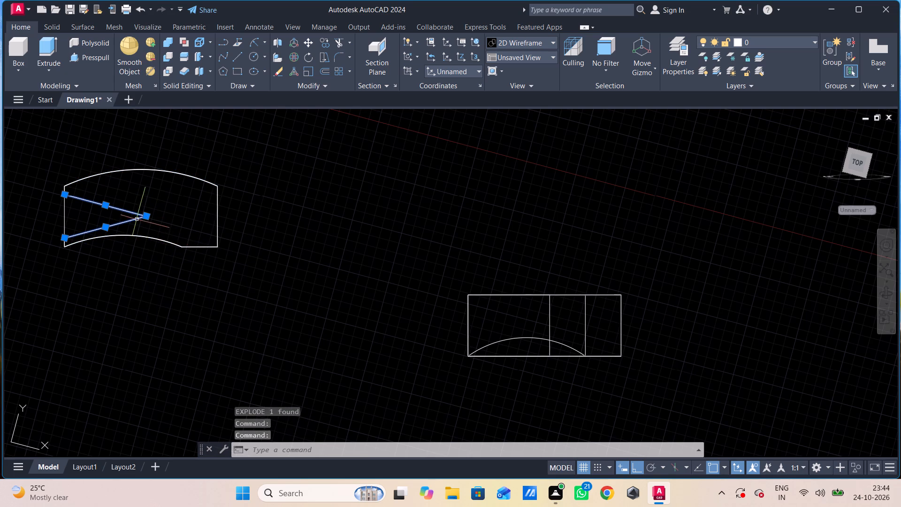
key(Delete)
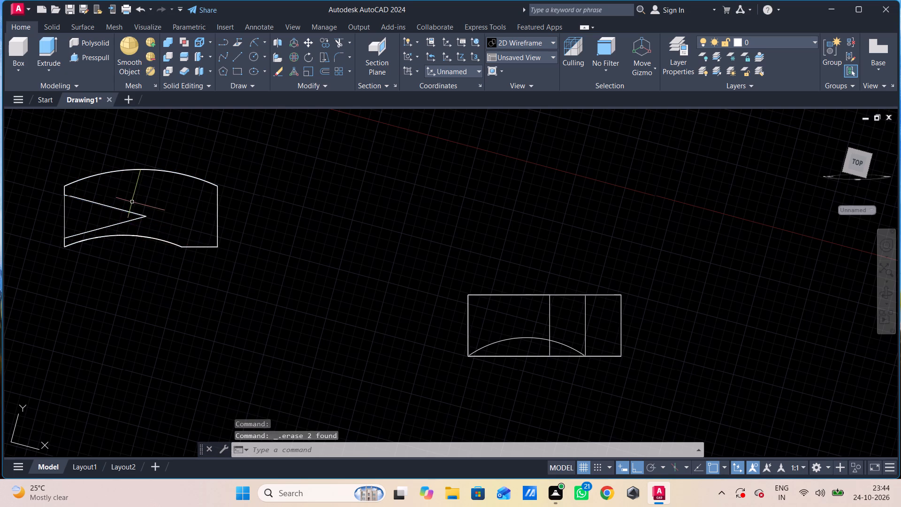
Explode the remaining overlapping notched face of the first solid into separate edges.
click(129, 213)
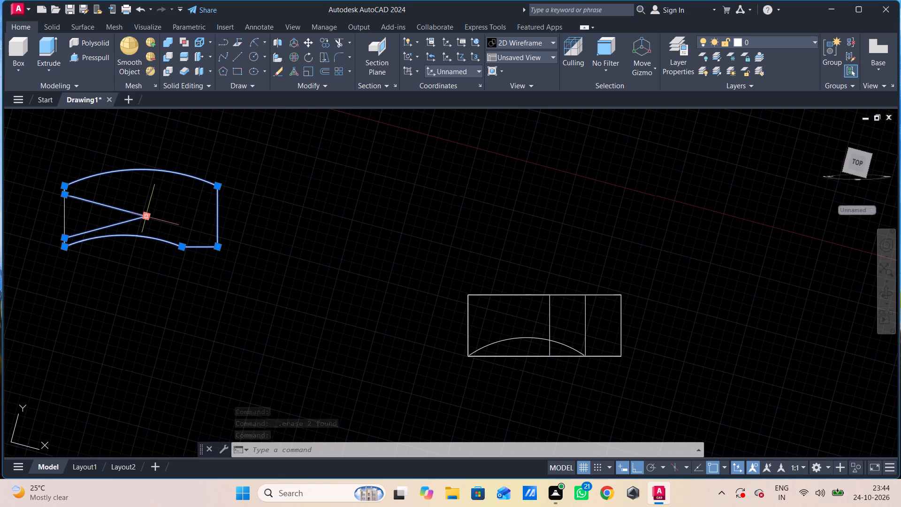
key(Escape)
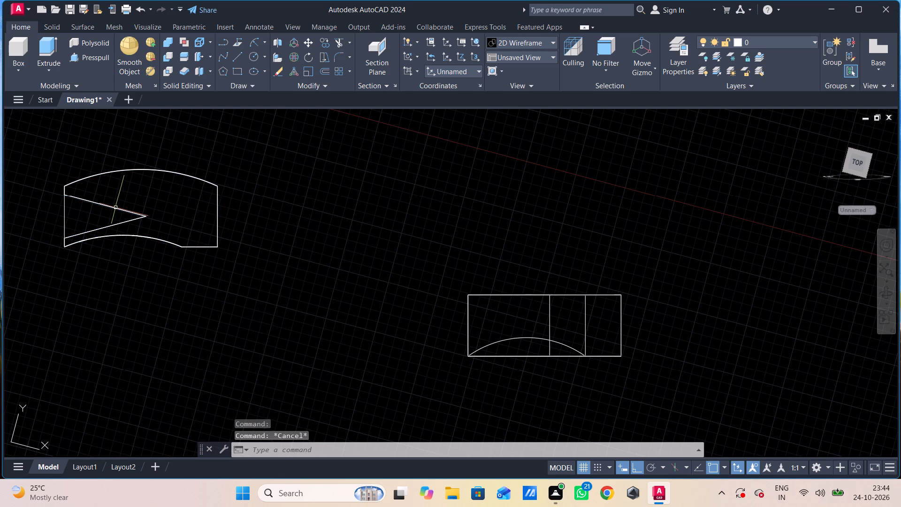
click(115, 210)
key(x)
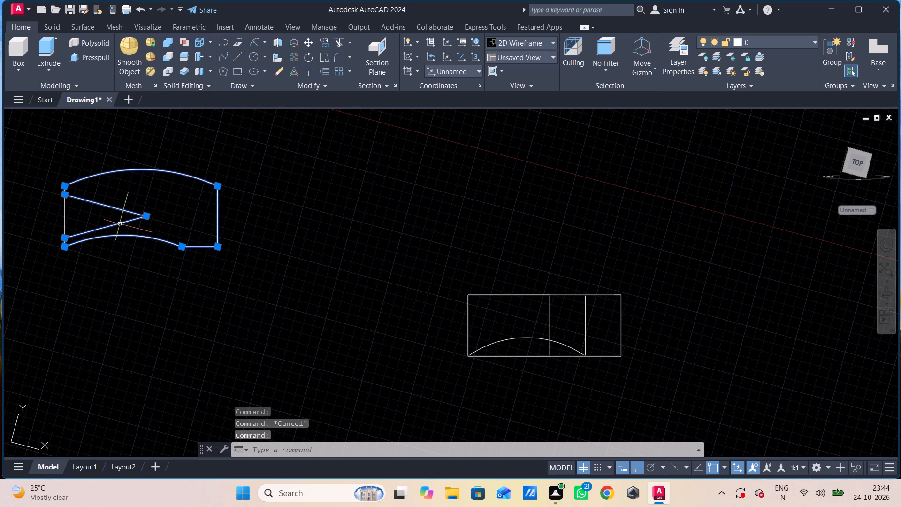
click(166, 247)
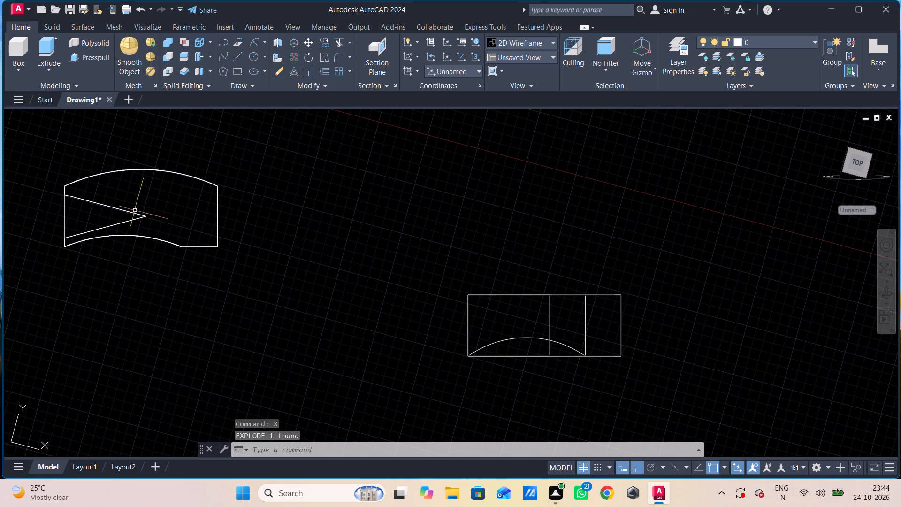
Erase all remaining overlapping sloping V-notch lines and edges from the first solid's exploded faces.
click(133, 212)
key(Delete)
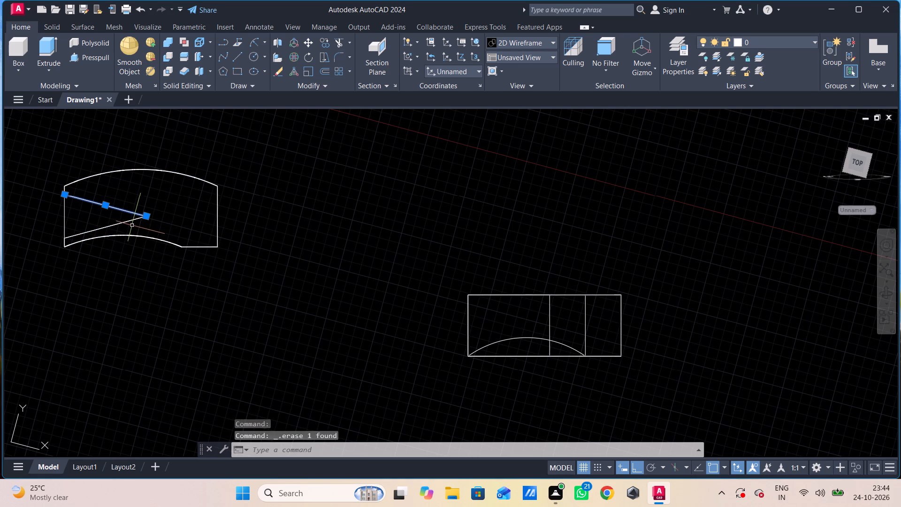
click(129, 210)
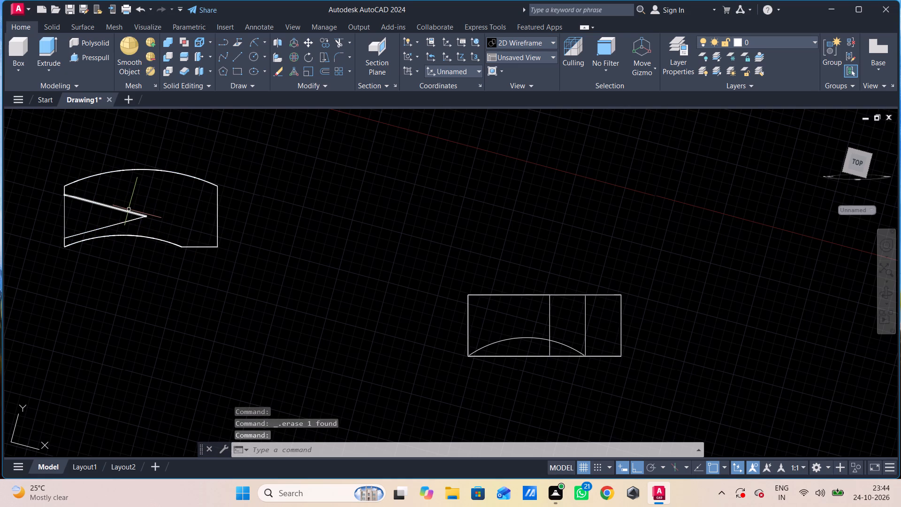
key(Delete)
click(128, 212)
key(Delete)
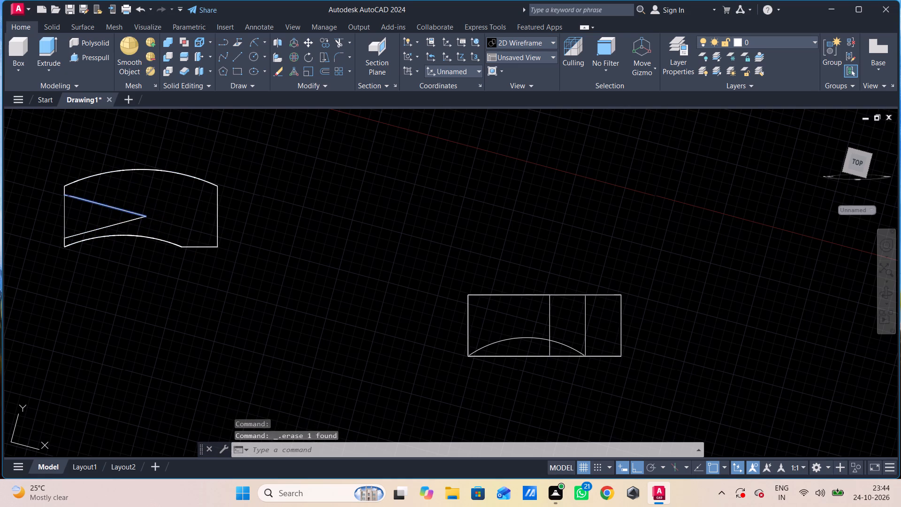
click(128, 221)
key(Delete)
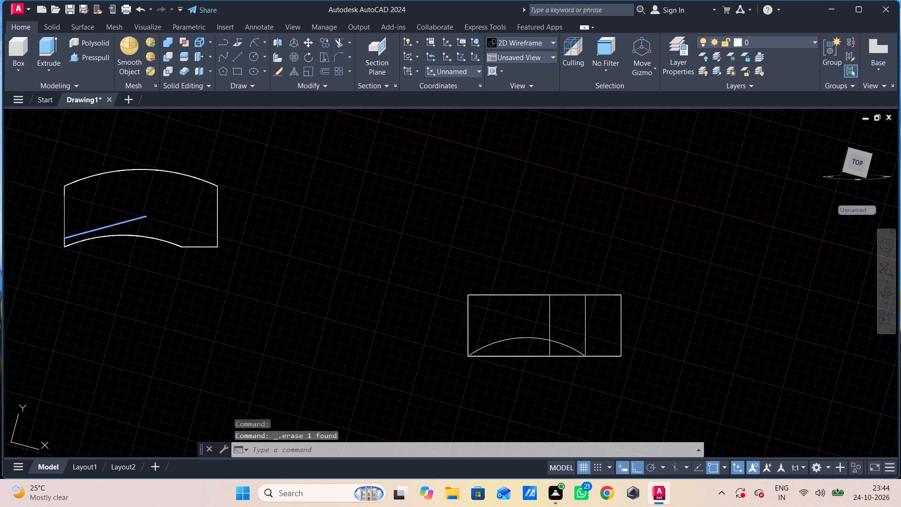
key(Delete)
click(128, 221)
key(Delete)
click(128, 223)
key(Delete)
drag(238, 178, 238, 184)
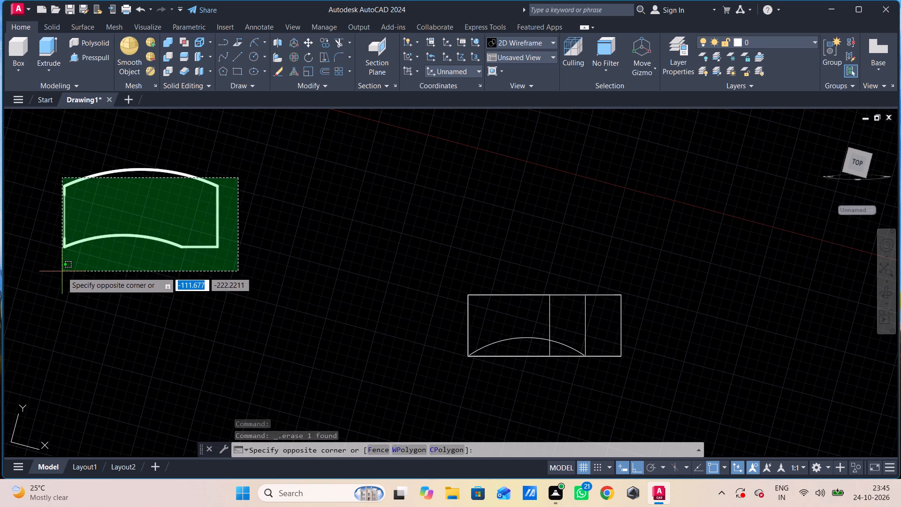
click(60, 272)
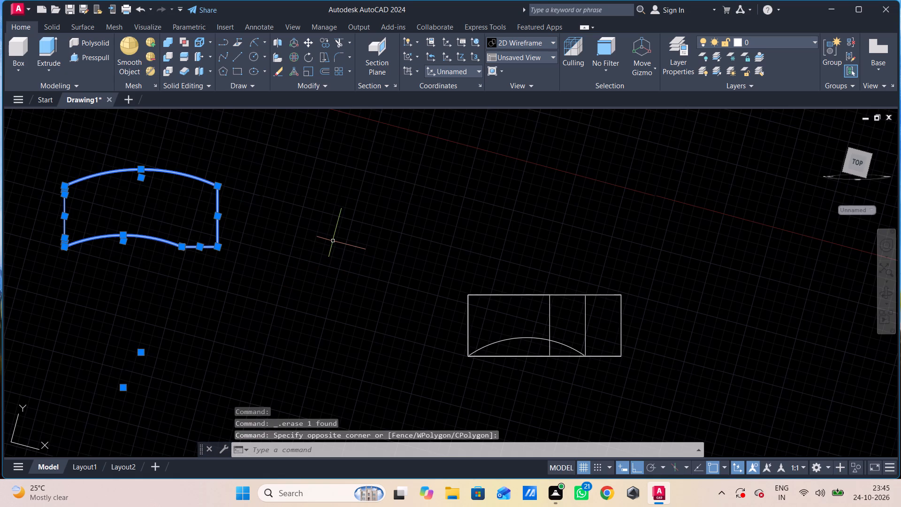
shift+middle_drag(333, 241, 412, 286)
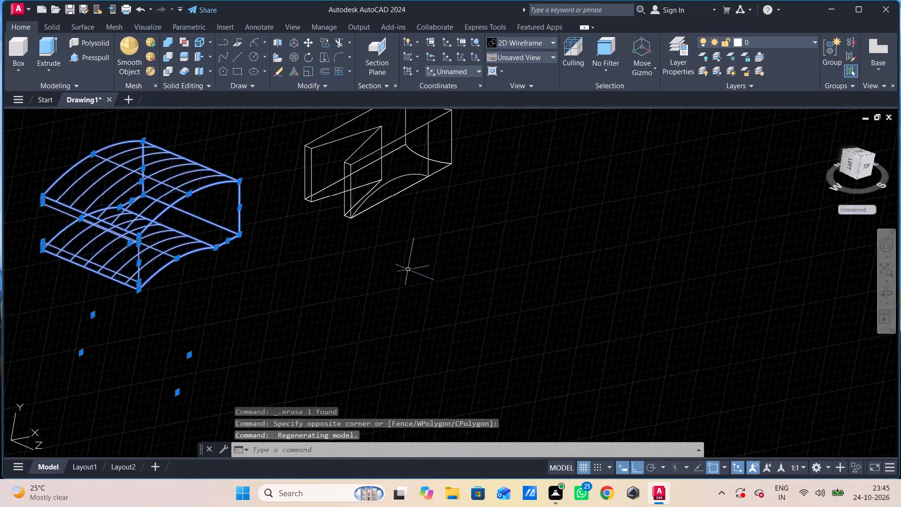
Undo the V-notch edge erasures, the explosions and the line closing the notch mouth on the first solid.
key(ctrl+z)
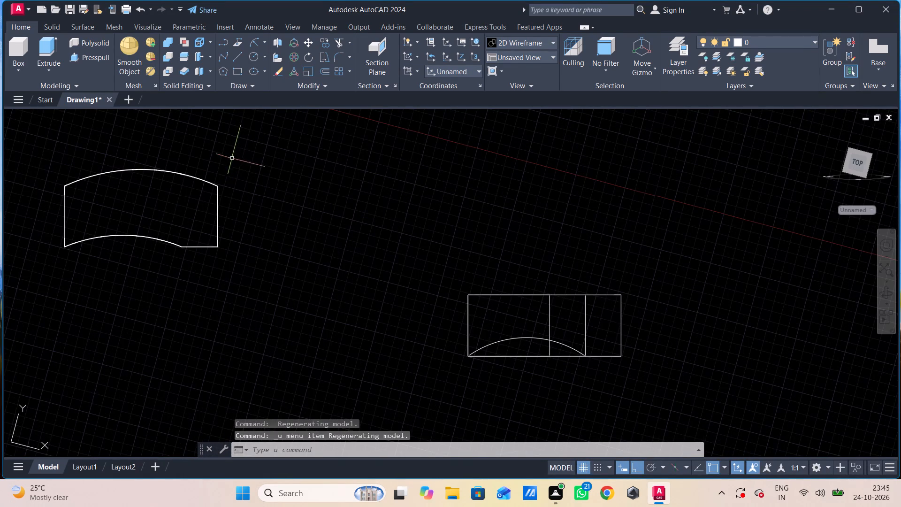
key(ctrl+z)
shift+middle_drag(232, 217, 292, 244)
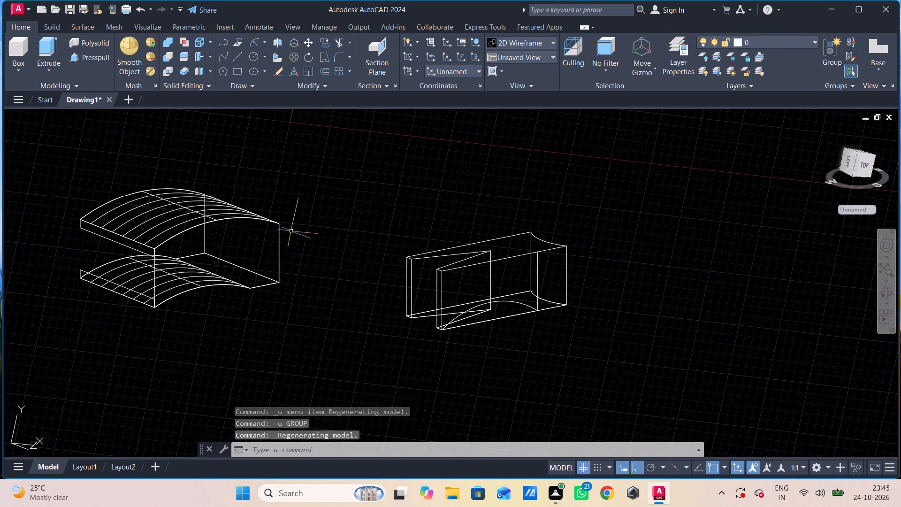
key(ctrl+z)
key(ctrl+z)
key(ctrl+z)
key(ctrl+z)
key(ctrl+z)
key(ctrl+z)
key(ctrl+z)
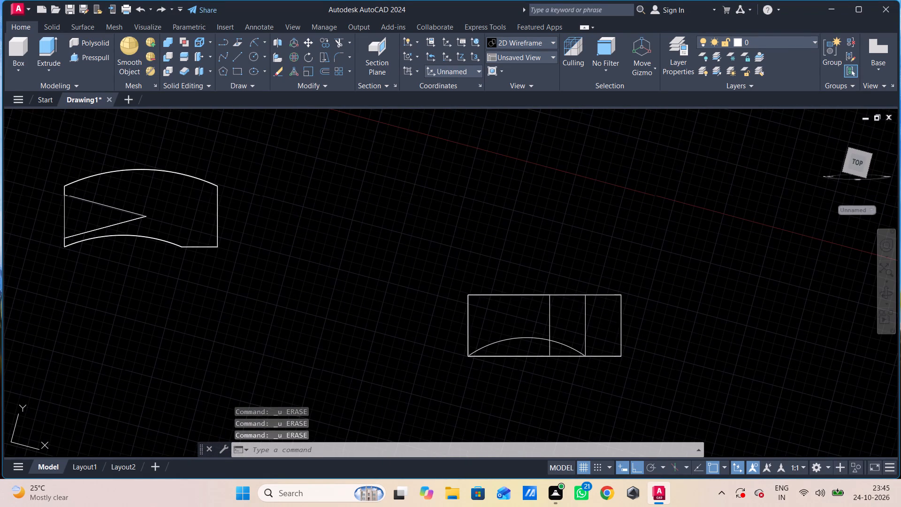
key(ctrl+z)
key(ctrl+z)
key(ctrl+z)
key(ctrl+z)
shift+middle_drag(297, 230, 416, 268)
key(ctrl+z)
key(ctrl+z)
key(ctrl+z)
key(ctrl+z)
key(ctrl+z)
key(ctrl+z)
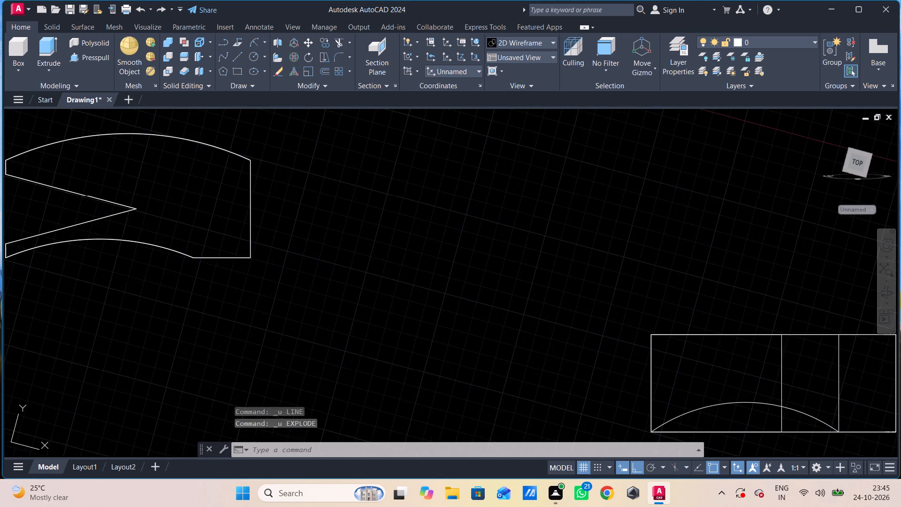
key(ctrl+z)
Undo the base arch work and the extrusion of the second, V-notched solid, back to its flat profile.
scroll(410, 262, down, 2)
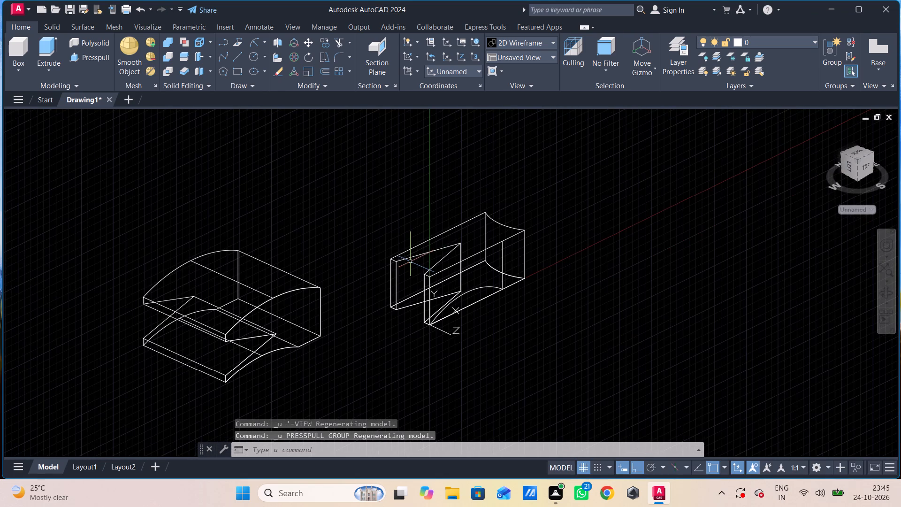
key(ctrl+z)
key(ctrl+z)
scroll(410, 262, down, 1)
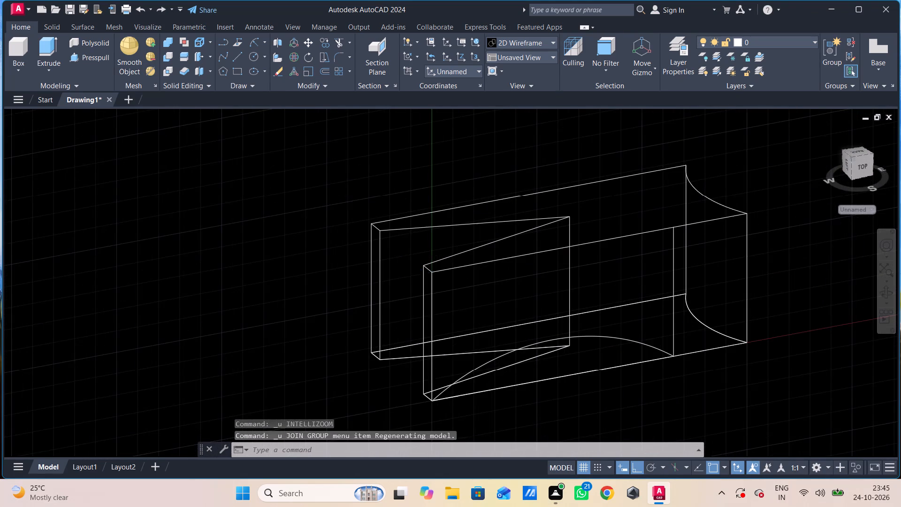
scroll(410, 262, down, 1)
key(ctrl+z)
key(ctrl+z)
key(ctrl+z)
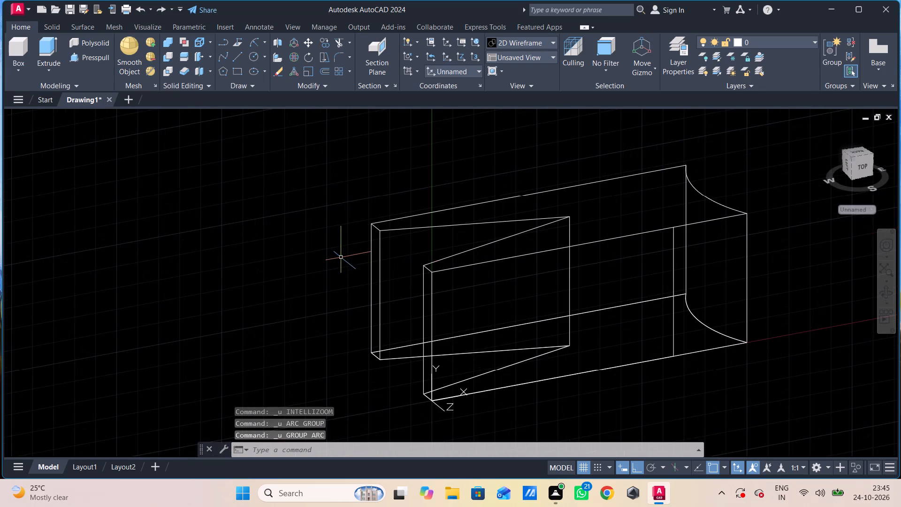
key(ctrl+z)
key(ctrl+z)
key(ctrl+z)
key(ctrl+z)
key(ctrl+z)
key(ctrl+z)
key(ctrl+z)
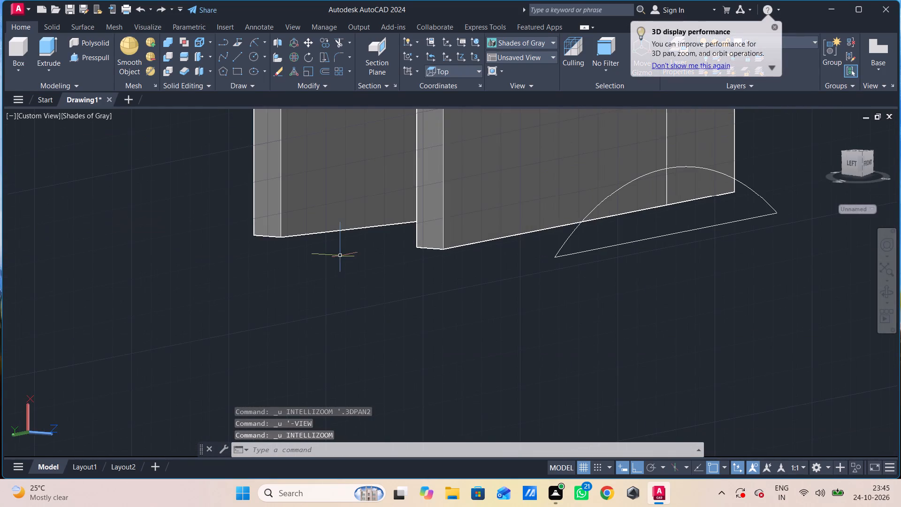
key(ctrl+z)
key(ctrl+z)
key(ctrl+z)
key(ctrl+z)
key(ctrl+z)
key(ctrl+z)
ctrl+scroll(346, 254, down, 3)
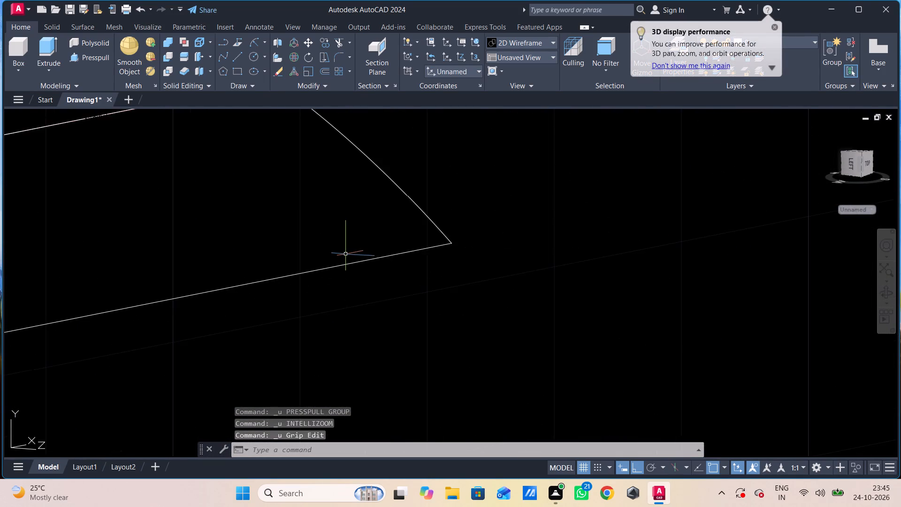
ctrl+scroll(345, 254, down, 6)
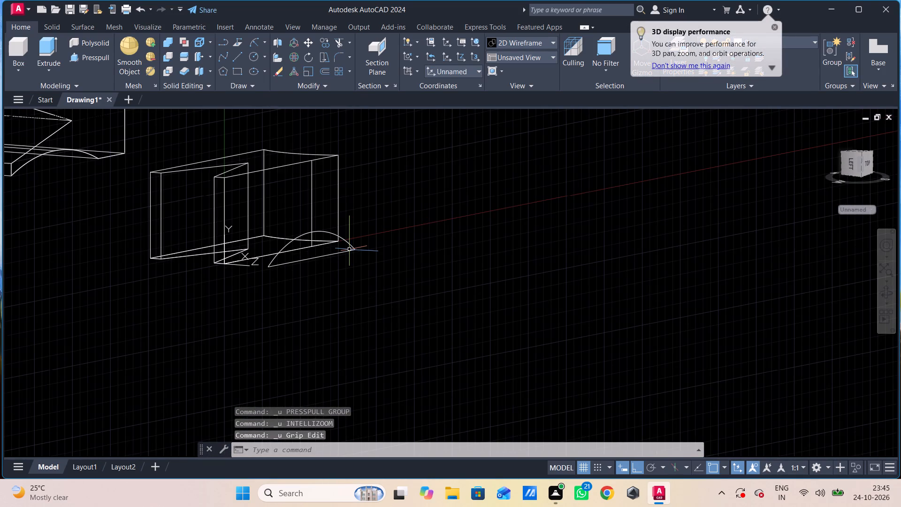
key(ctrl+z)
key(ctrl+z)
key(ctrl+z)
key(ctrl+z)
key(ctrl+z)
key(ctrl+z)
key(ctrl+z)
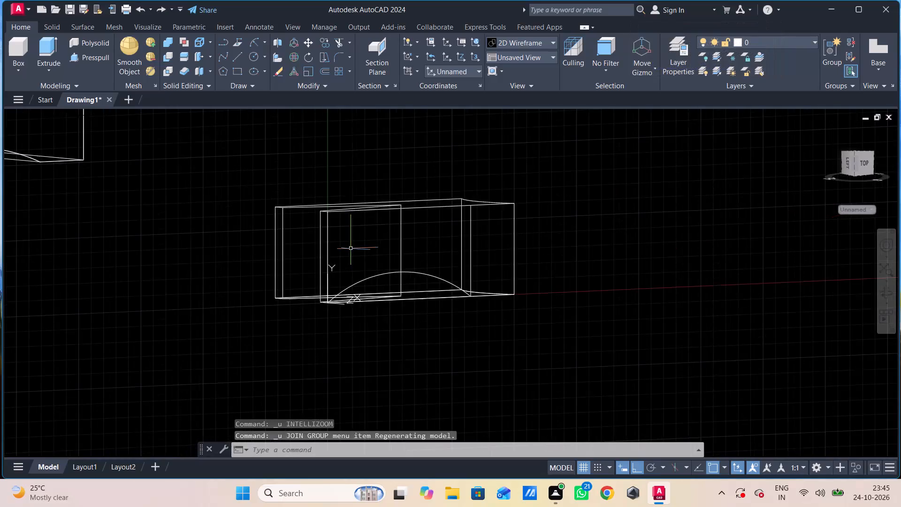
key(ctrl+z)
key(ctrl+z)
key(ctrl+z)
key(ctrl+z)
key(ctrl+z)
key(ctrl+z)
key(ctrl+z)
key(ctrl+z)
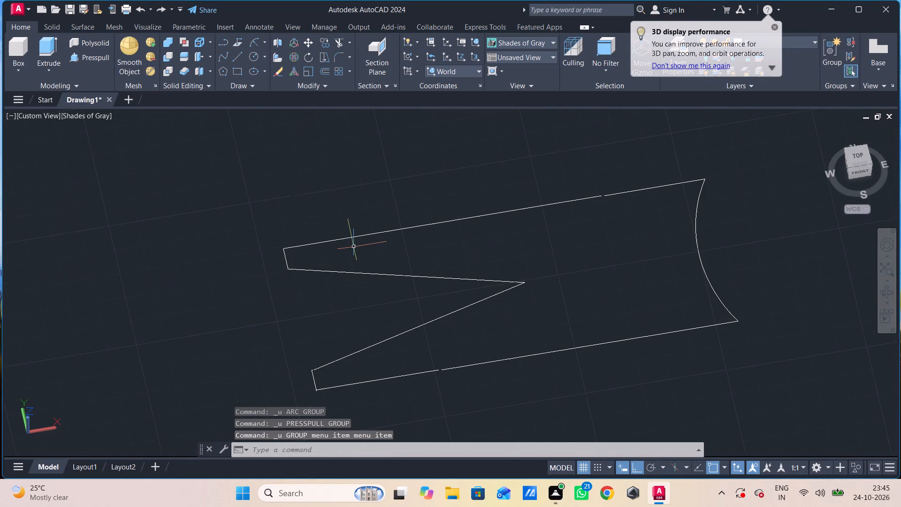
Undo the second solid's V-notched profile and its arcs, back to where only the first solid exists.
key(ctrl+z)
key(ctrl+z)
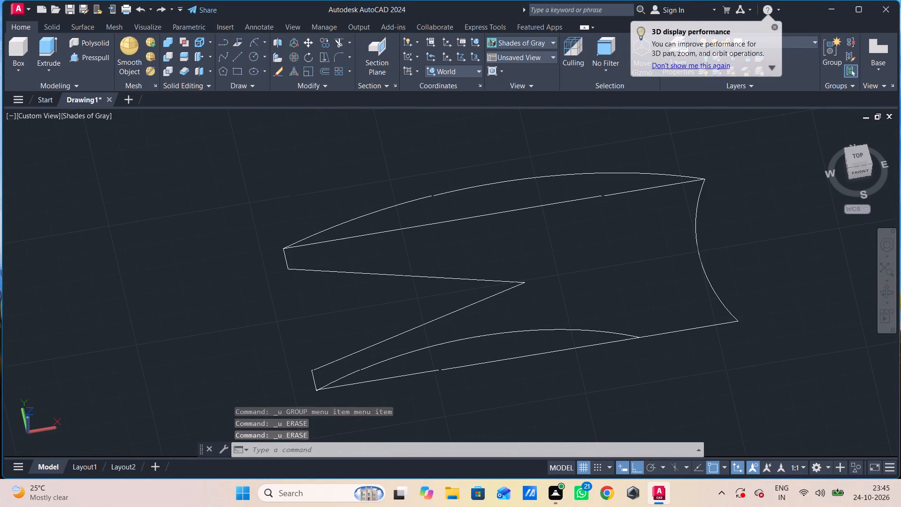
key(ctrl+z)
key(ctrl+z)
key(ctrl+z)
key(ctrl+z)
key(ctrl+z)
key(ctrl+z)
key(ctrl+z)
key(ctrl+z)
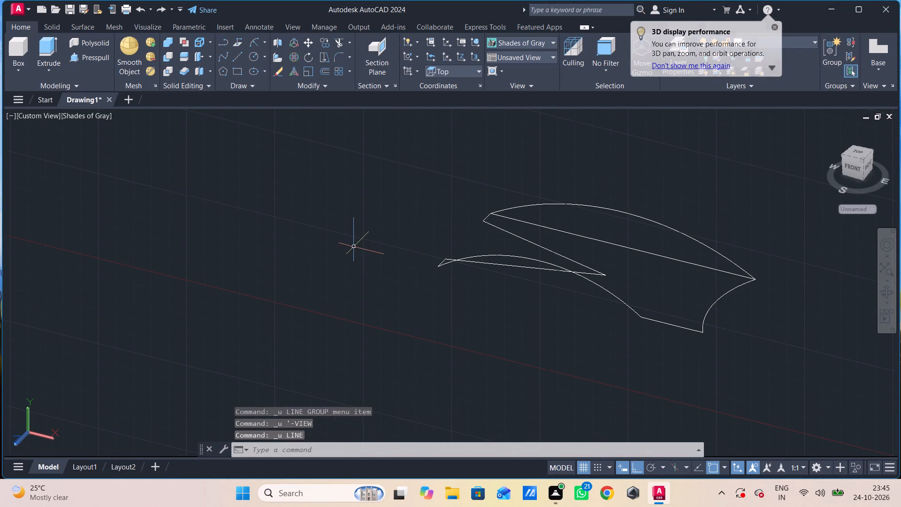
key(ctrl+z)
key(ctrl+z)
key(ctrl+z)
key(ctrl+z)
key(ctrl+z)
key(ctrl+z)
key(ctrl+z)
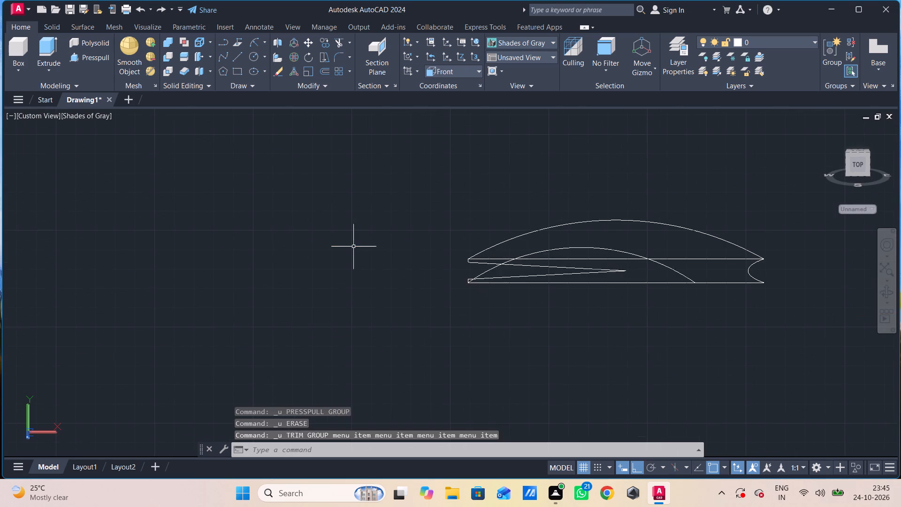
key(ctrl+z)
key(ctrl+z)
key(ctrl+z)
key(ctrl+z)
key(ctrl+z)
key(ctrl+z)
key(ctrl+z)
key(ctrl+z)
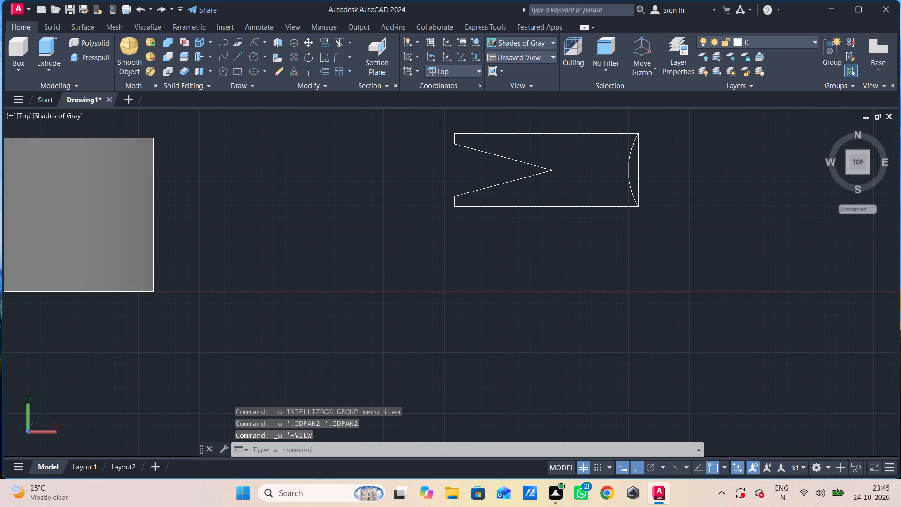
key(ctrl+z)
key(ctrl+z)
key(ctrl+z)
key(ctrl+z)
key(ctrl+z)
key(ctrl+z)
key(ctrl+z)
key(ctrl+z)
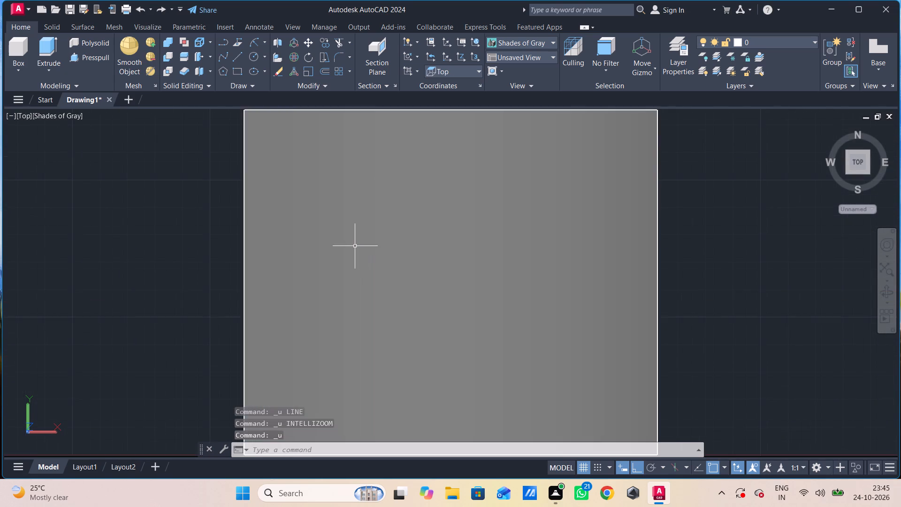
Undo the first solid's Presspull extrusion and the joining of its profile, back to separate profile lines and arcs.
key(ctrl+z)
key(ctrl+z)
key(ctrl+z)
key(ctrl+z)
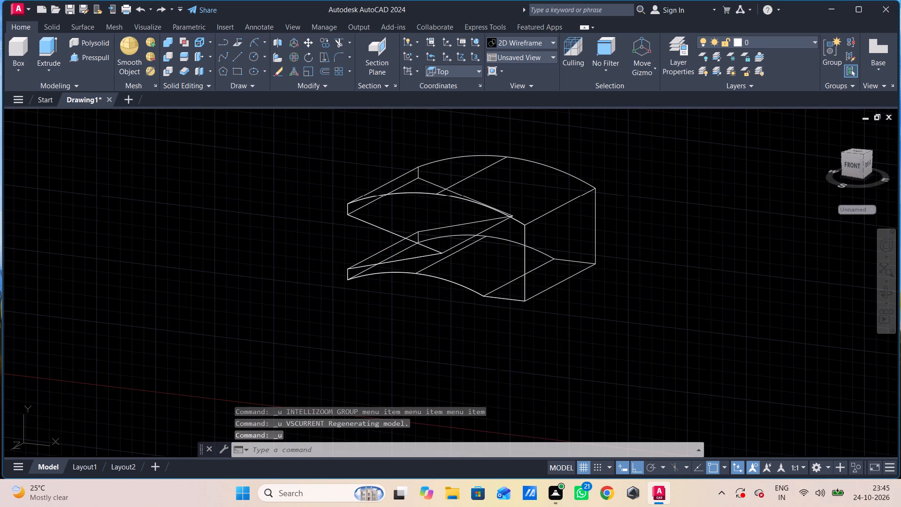
key(ctrl+z)
key(ctrl+z)
Draw a vertical line closing the profile's V-notch mouth, from the notch's upper corner to its lower corner.
shift+middle_drag(364, 247, 373, 251)
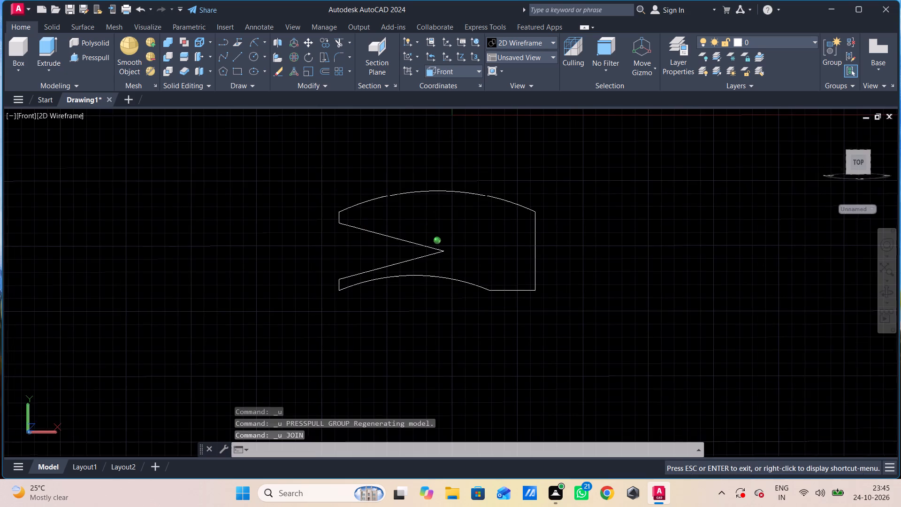
shift+middle_drag(373, 251, 417, 272)
shift+middle_drag(392, 271, 377, 267)
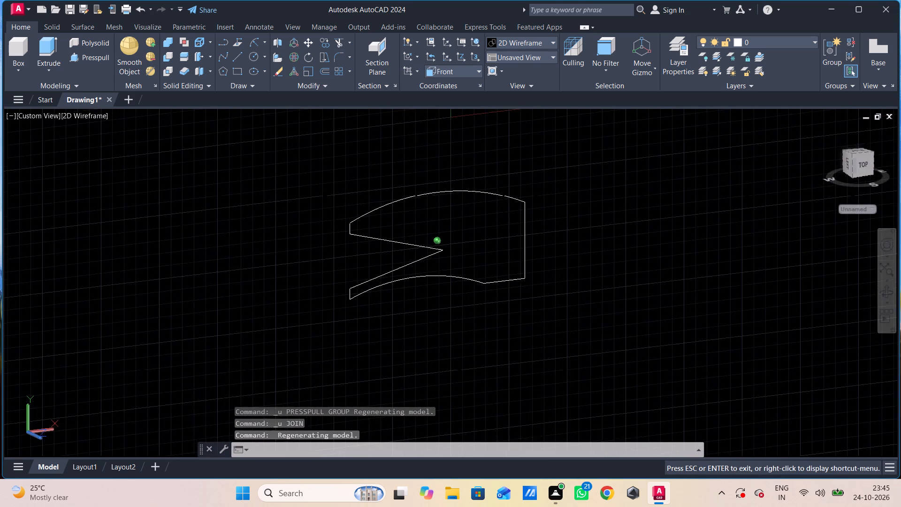
shift+middle_drag(377, 267, 344, 256)
key(l)
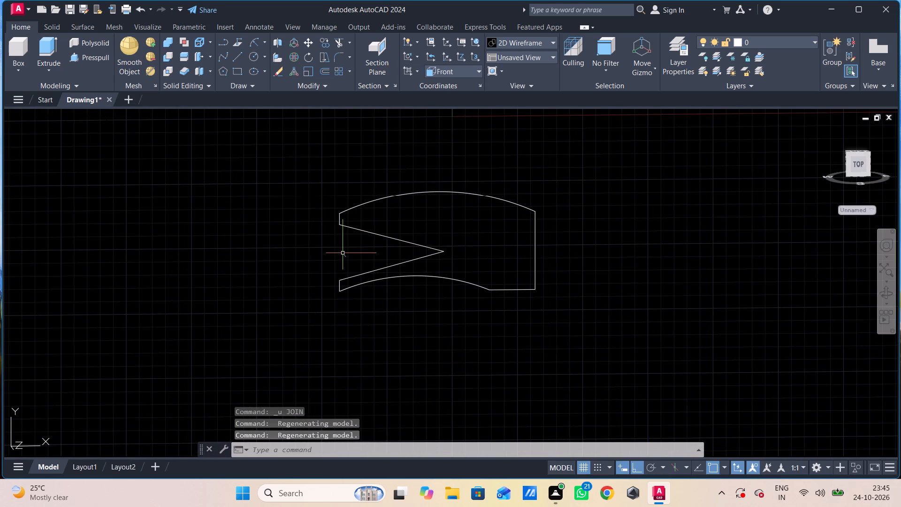
key(Return)
click(342, 226)
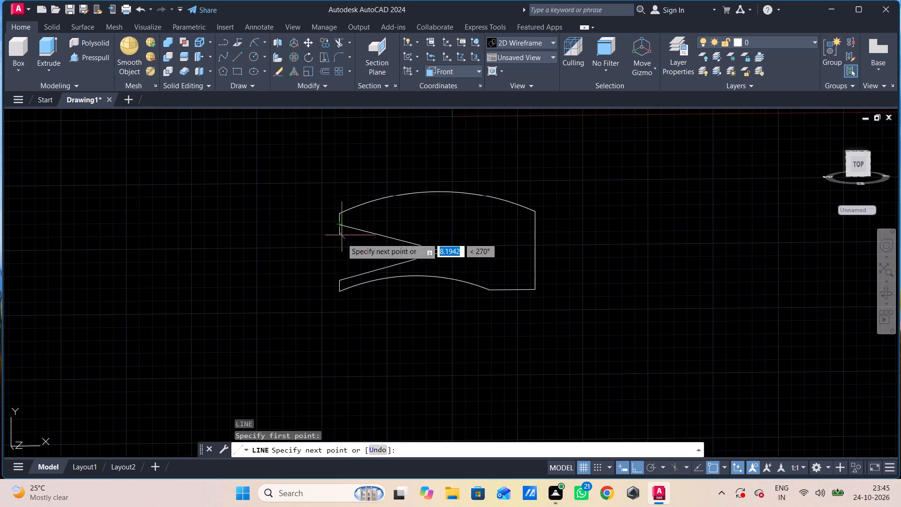
click(342, 280)
key(Escape)
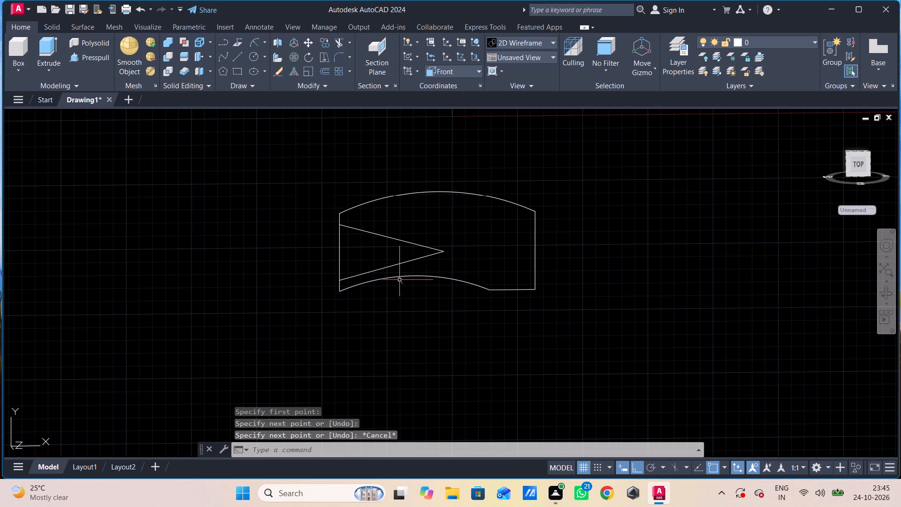
Erase the two sloping V-notch lines inside the arched profile.
click(410, 228)
click(392, 266)
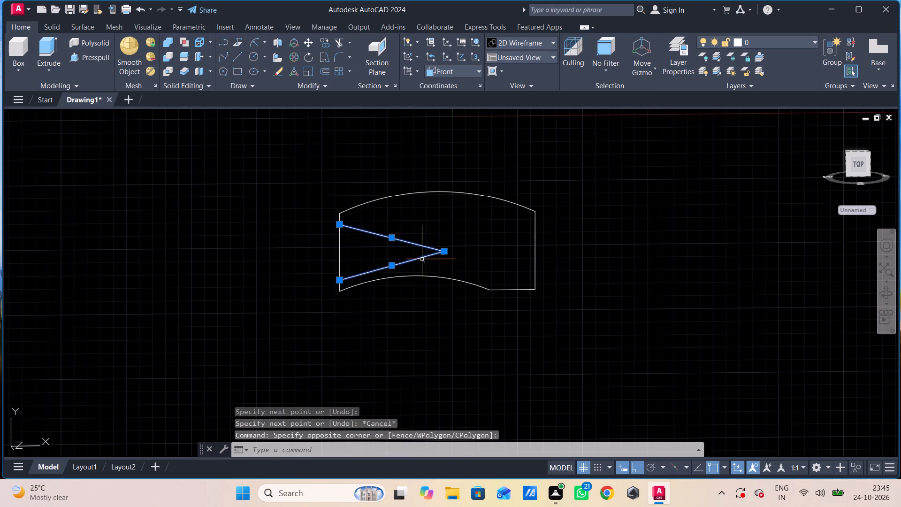
key(Delete)
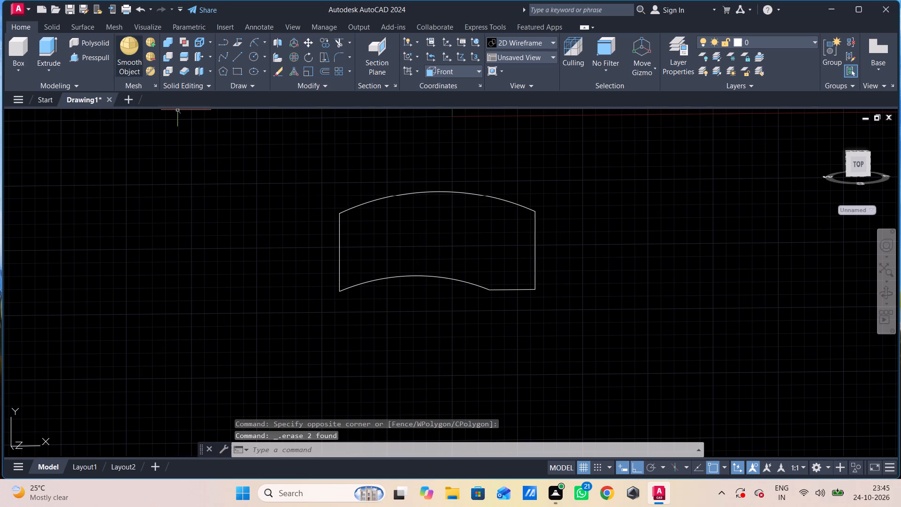
Presspull the closed arched profile to an extrusion height of 60.
click(93, 56)
click(397, 257)
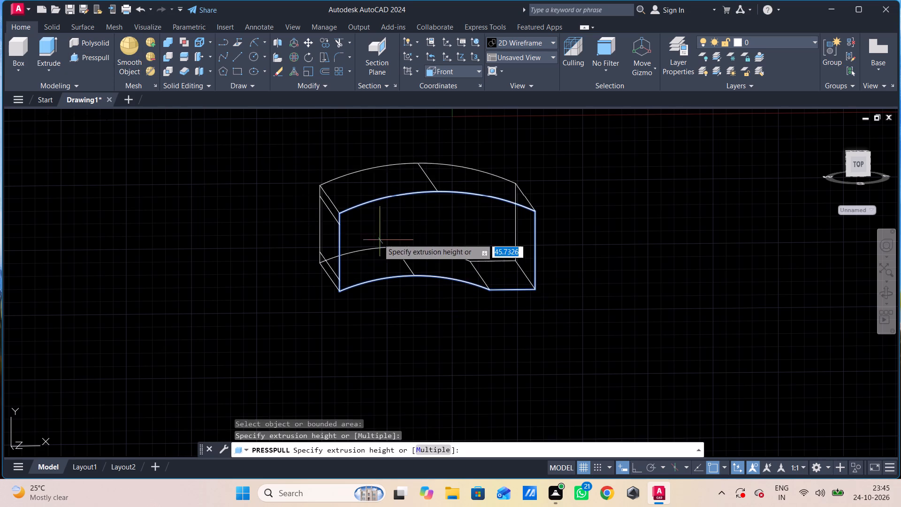
text(60)
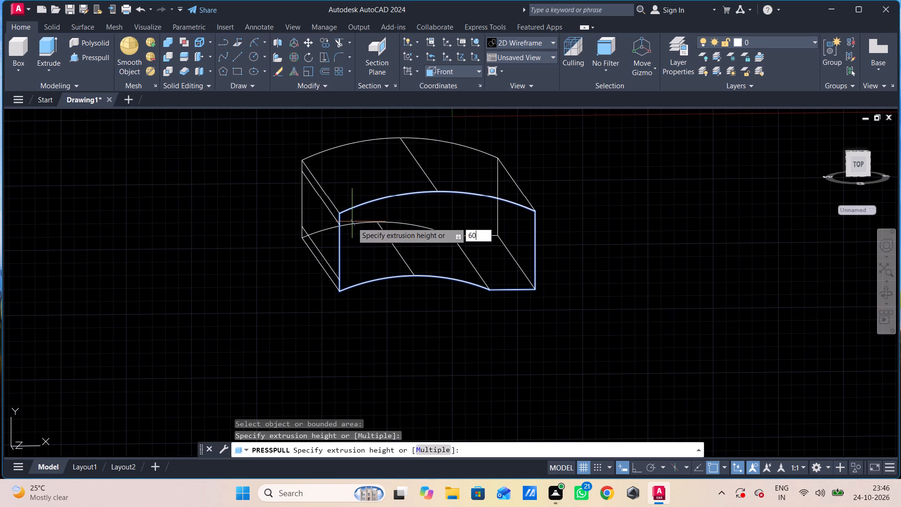
key(Return)
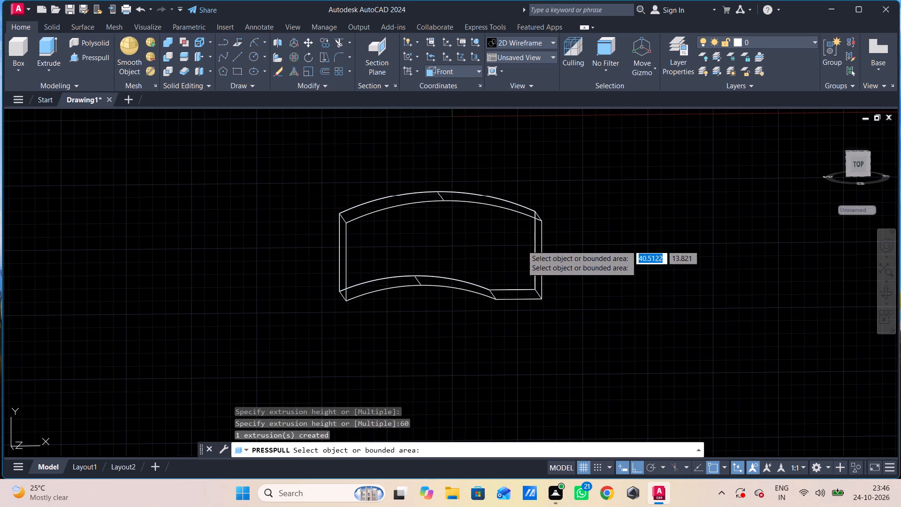
shift+middle_drag(517, 240, 561, 298)
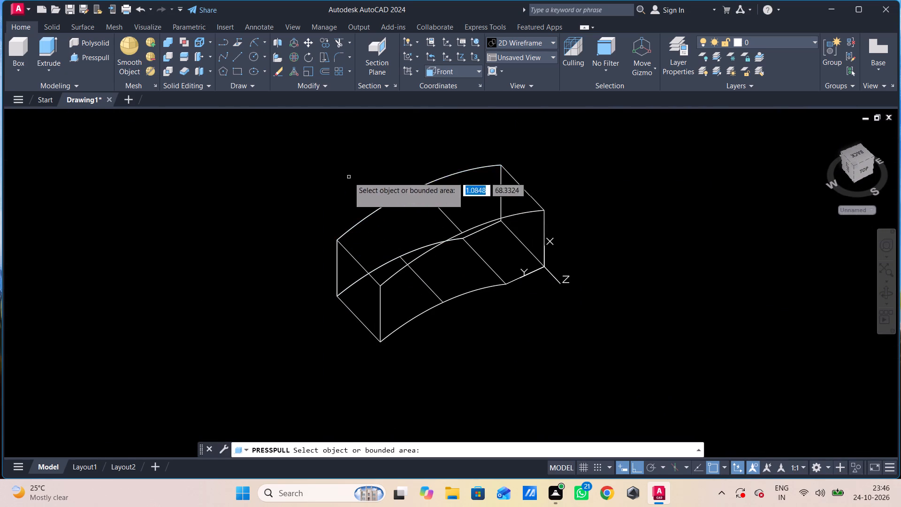
key(Escape)
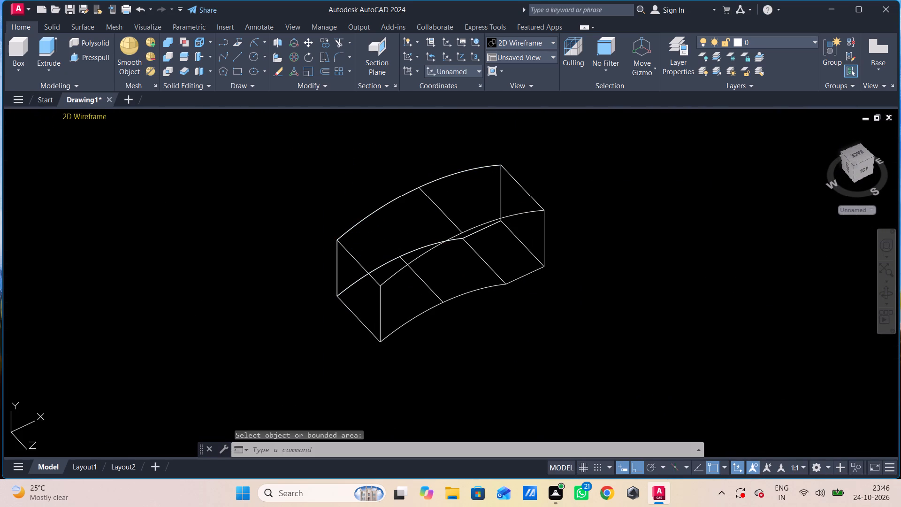
Display the model in the Shades of Gray visual style.
click(63, 115)
click(84, 218)
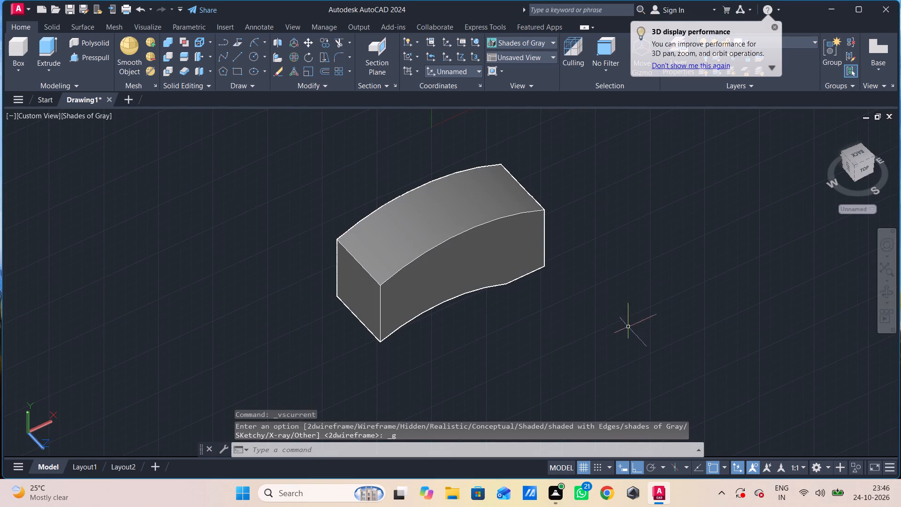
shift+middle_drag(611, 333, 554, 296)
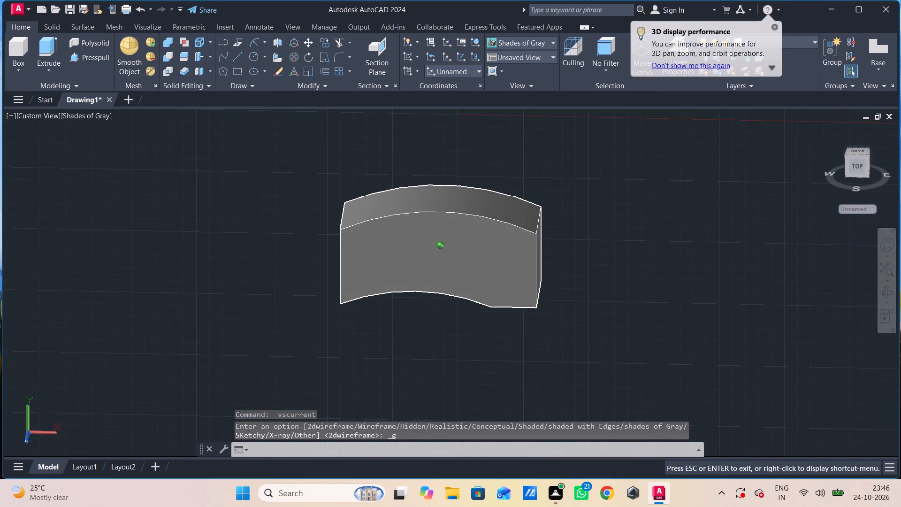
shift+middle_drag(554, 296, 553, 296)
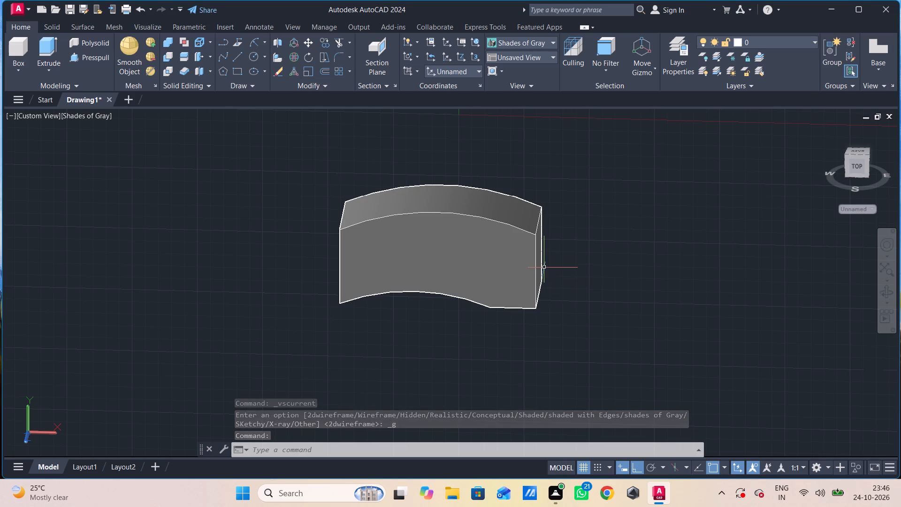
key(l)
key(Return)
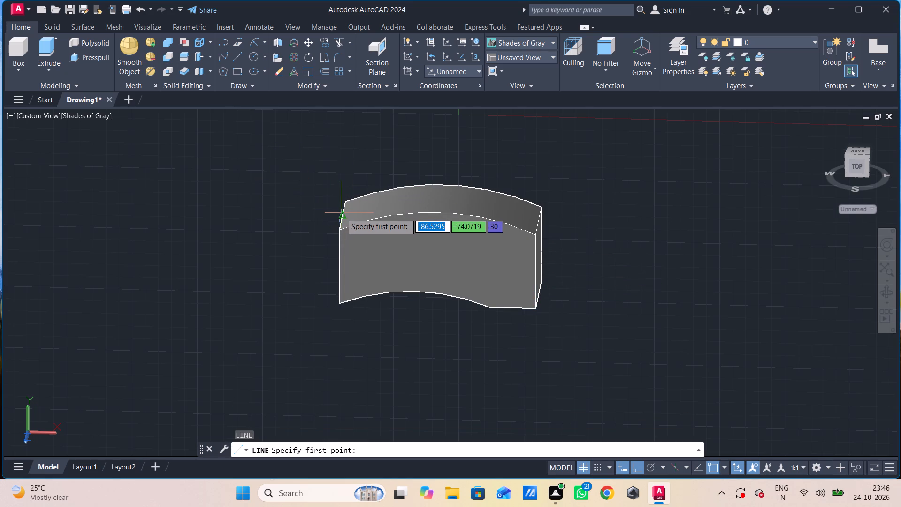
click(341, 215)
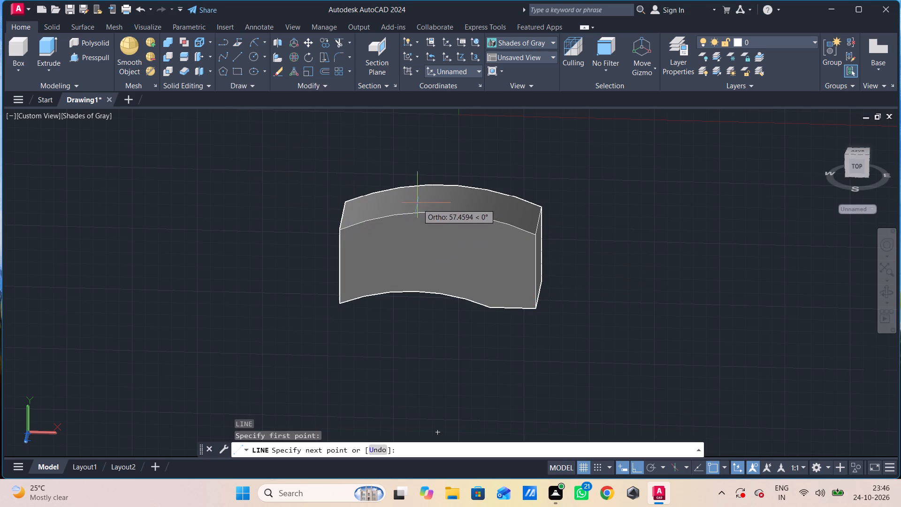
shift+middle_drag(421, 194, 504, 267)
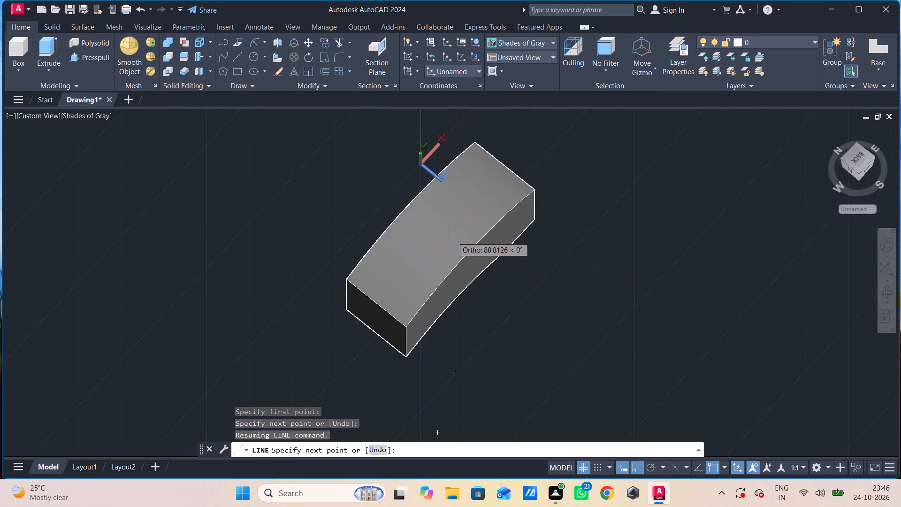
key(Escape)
Switch the model to the Top view.
click(37, 116)
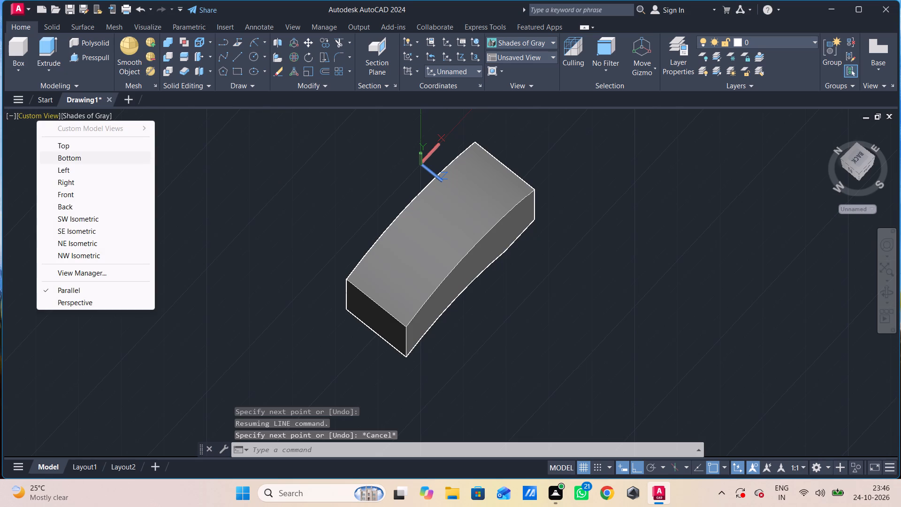
click(77, 140)
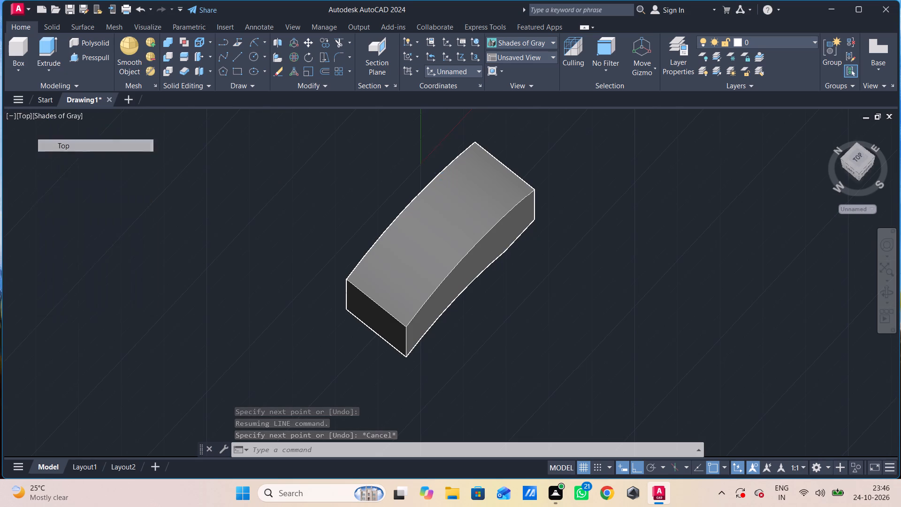
scroll(164, 230, down, 1)
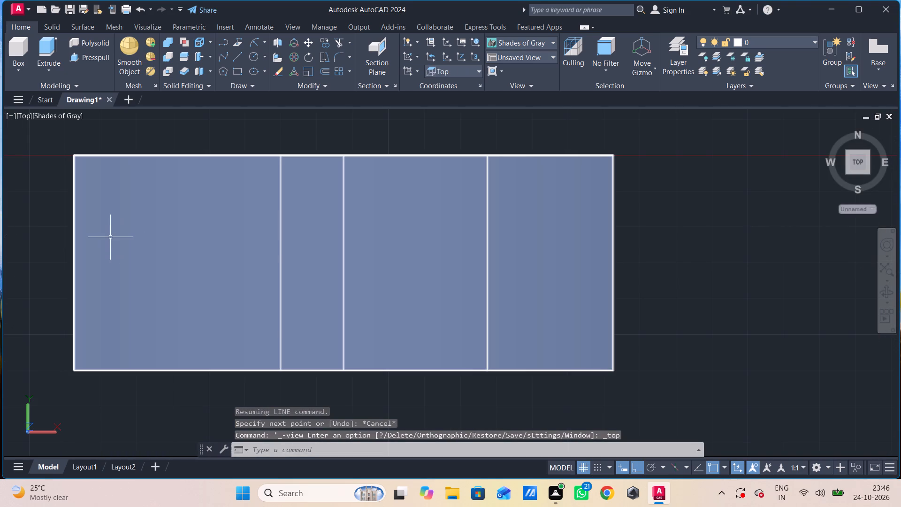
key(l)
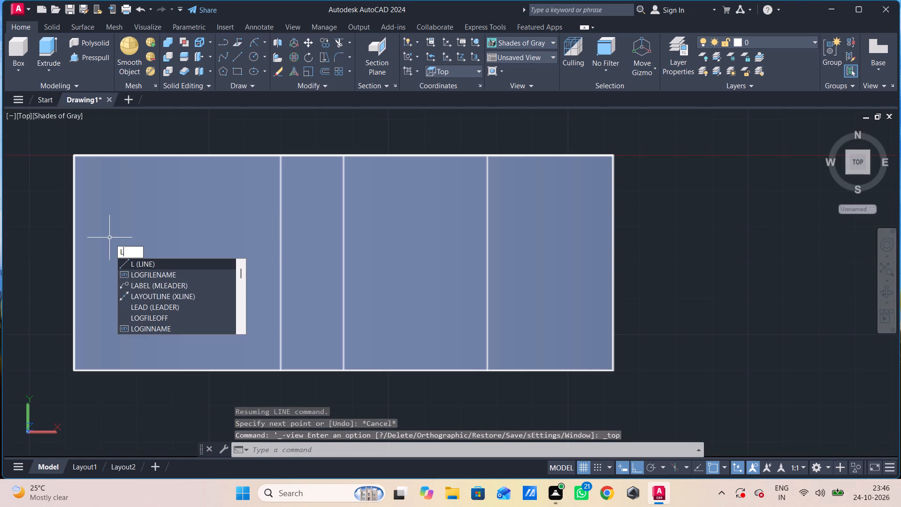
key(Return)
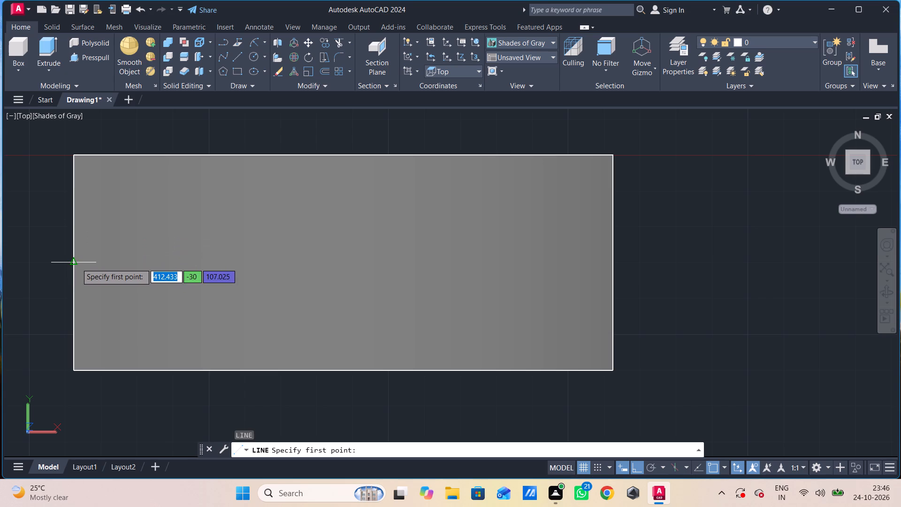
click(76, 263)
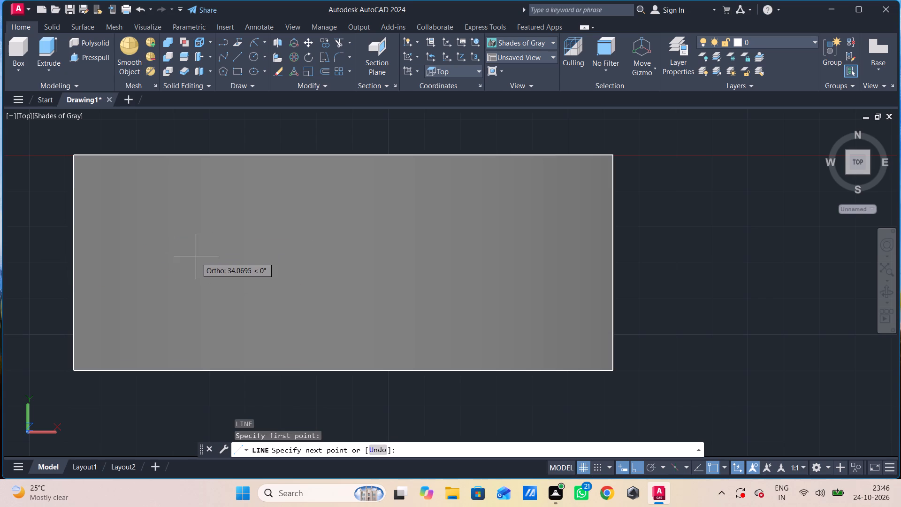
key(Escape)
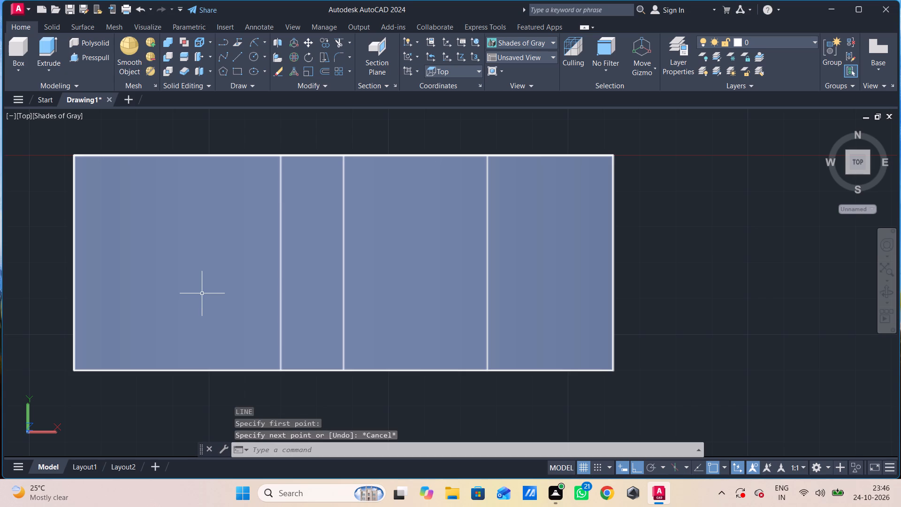
With Ortho off, place the UCS on the solid's curved top face, X along its length and Y across its width.
click(202, 295)
key(u)
text(cs)
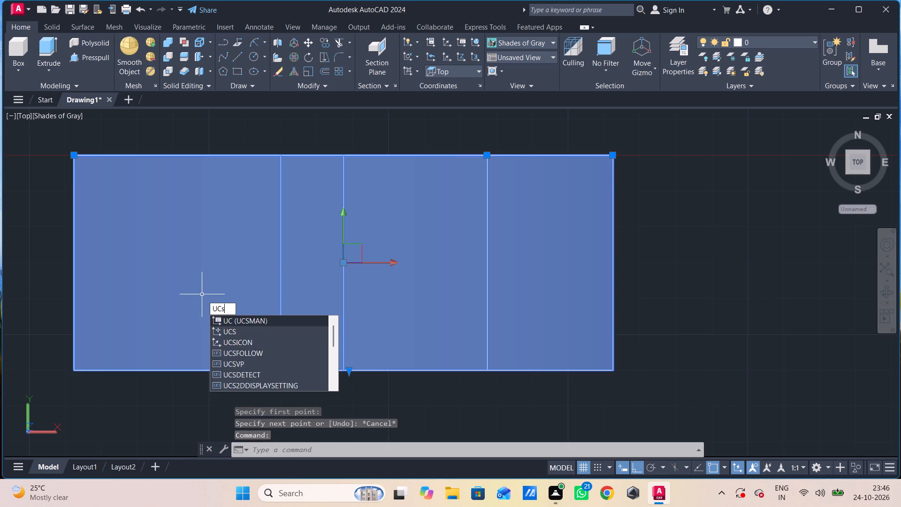
key(space)
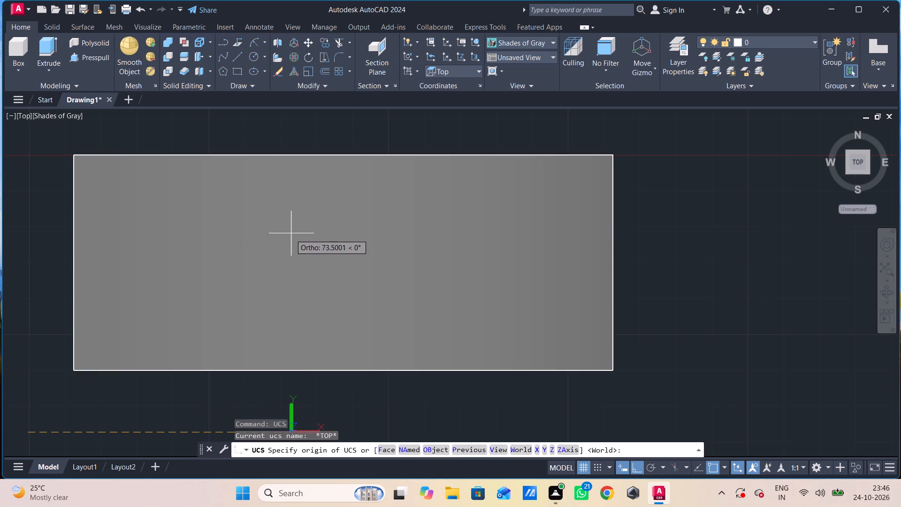
key(F8)
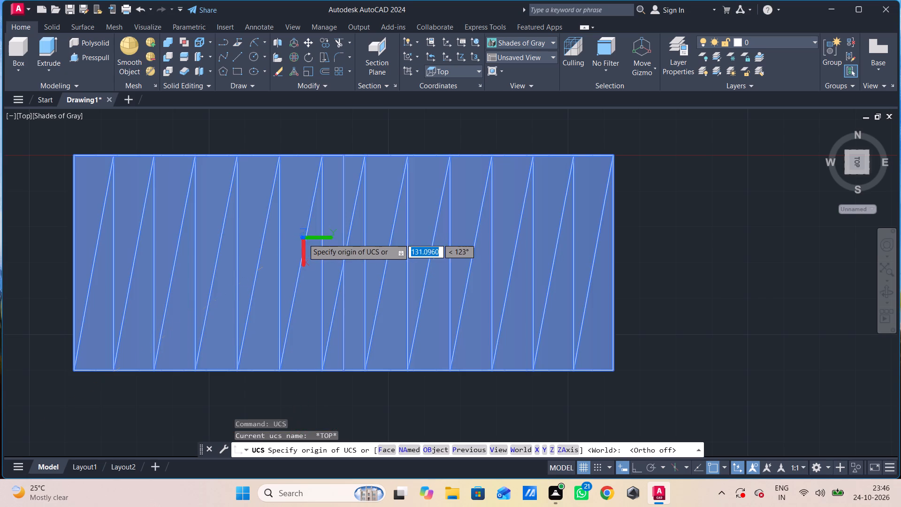
click(290, 270)
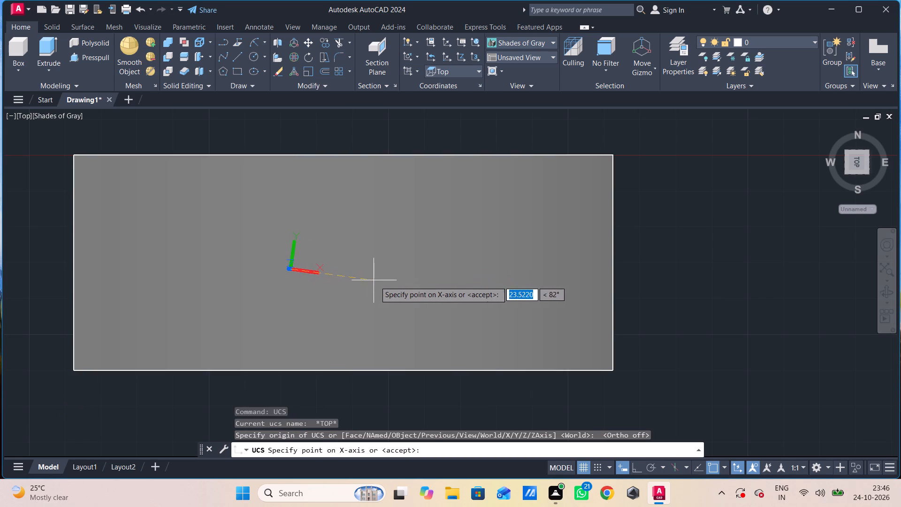
click(397, 266)
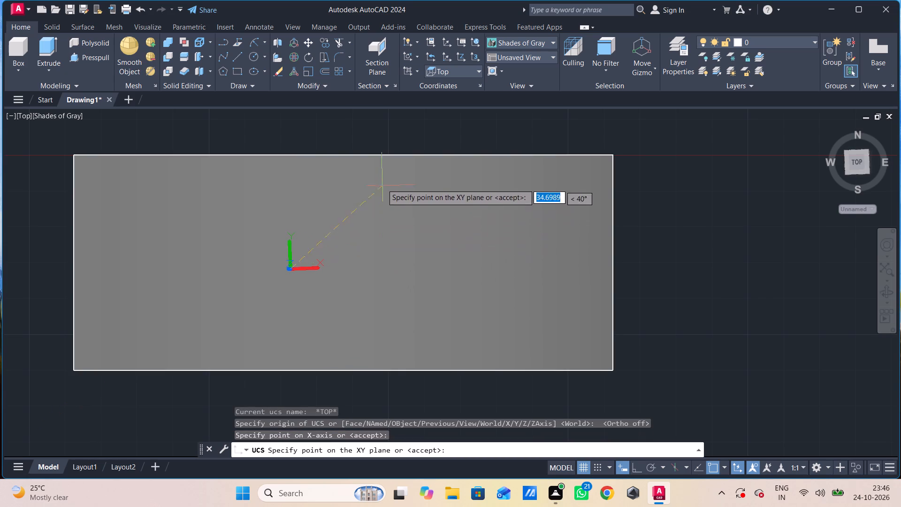
click(289, 161)
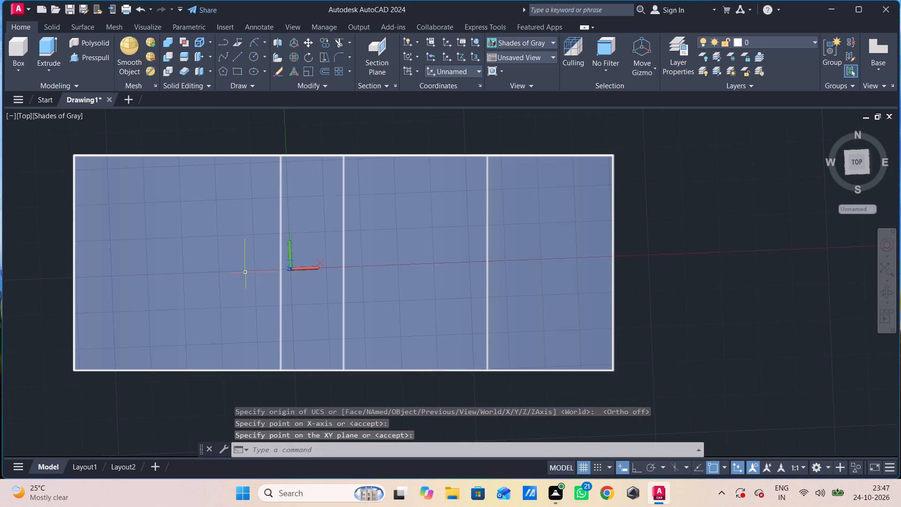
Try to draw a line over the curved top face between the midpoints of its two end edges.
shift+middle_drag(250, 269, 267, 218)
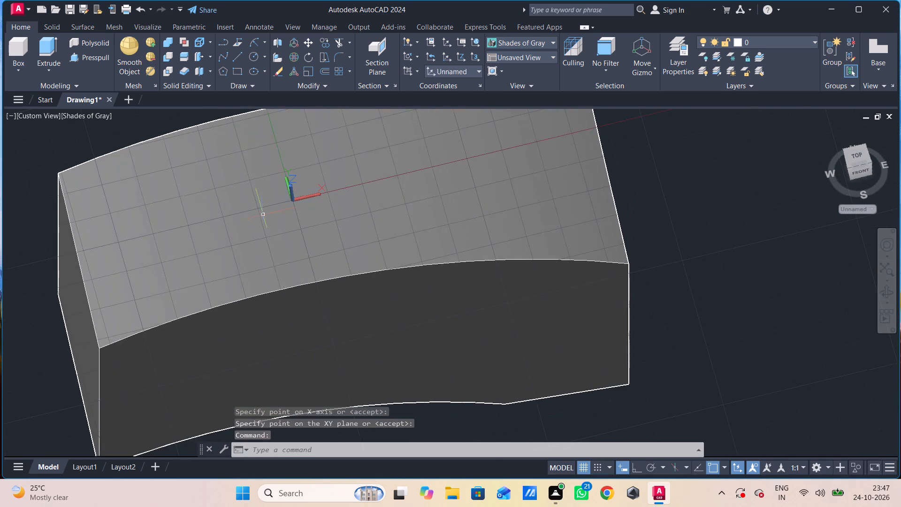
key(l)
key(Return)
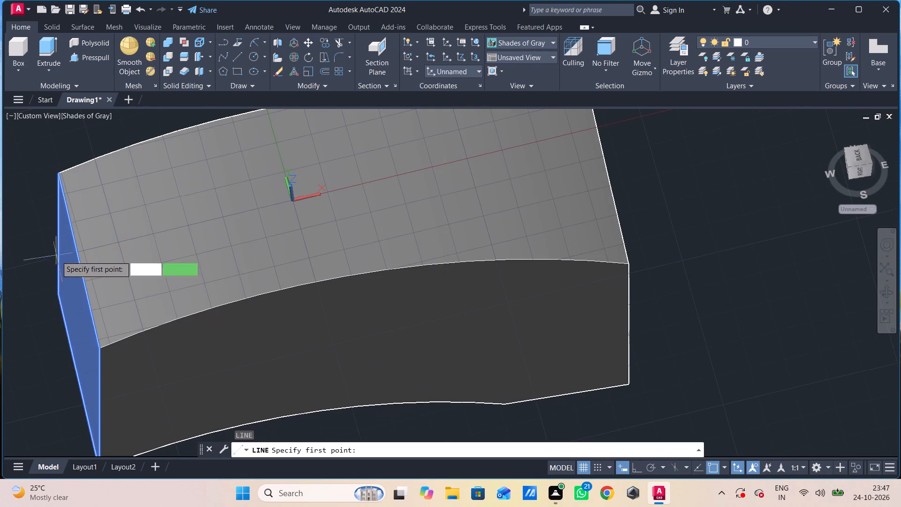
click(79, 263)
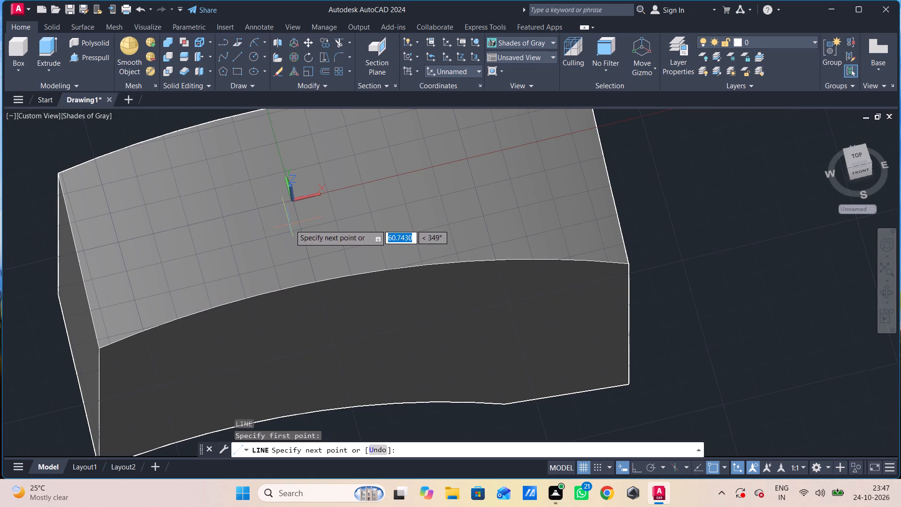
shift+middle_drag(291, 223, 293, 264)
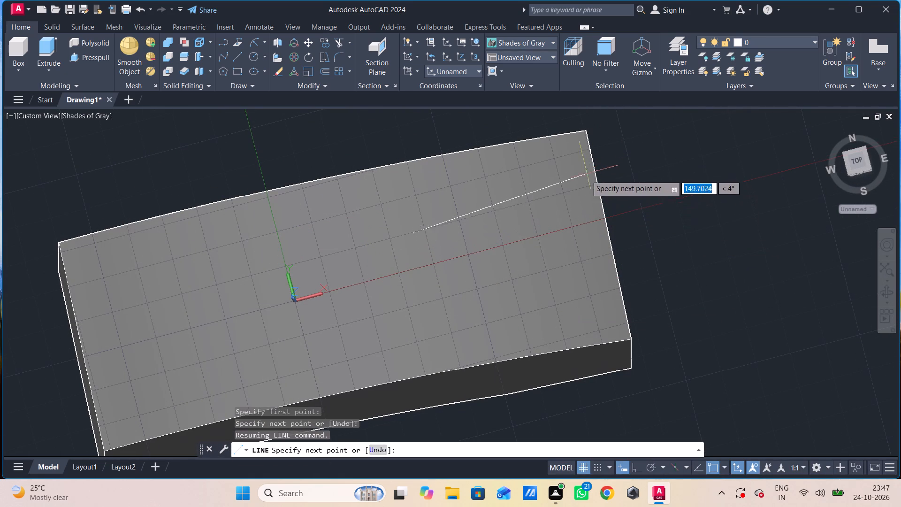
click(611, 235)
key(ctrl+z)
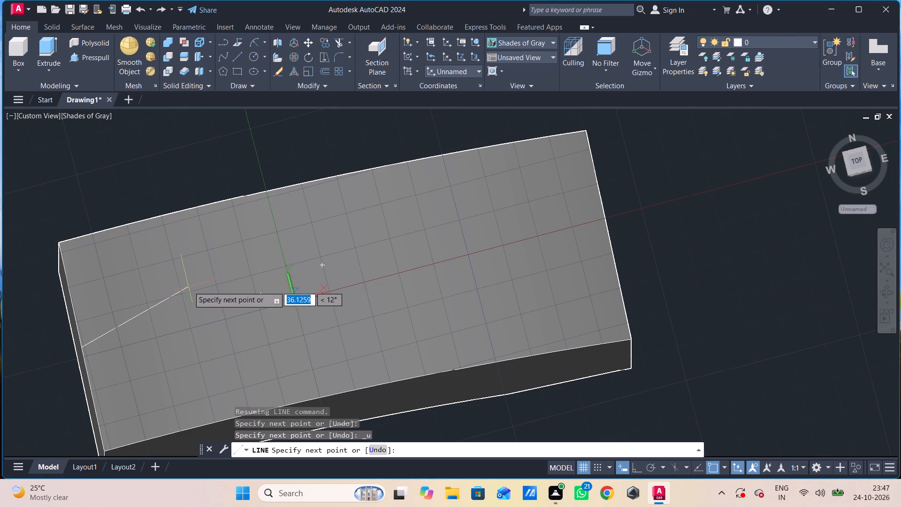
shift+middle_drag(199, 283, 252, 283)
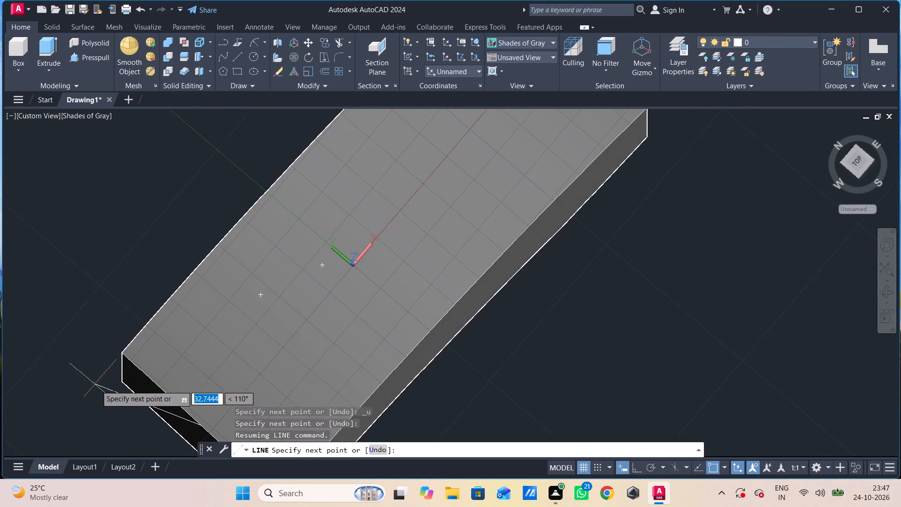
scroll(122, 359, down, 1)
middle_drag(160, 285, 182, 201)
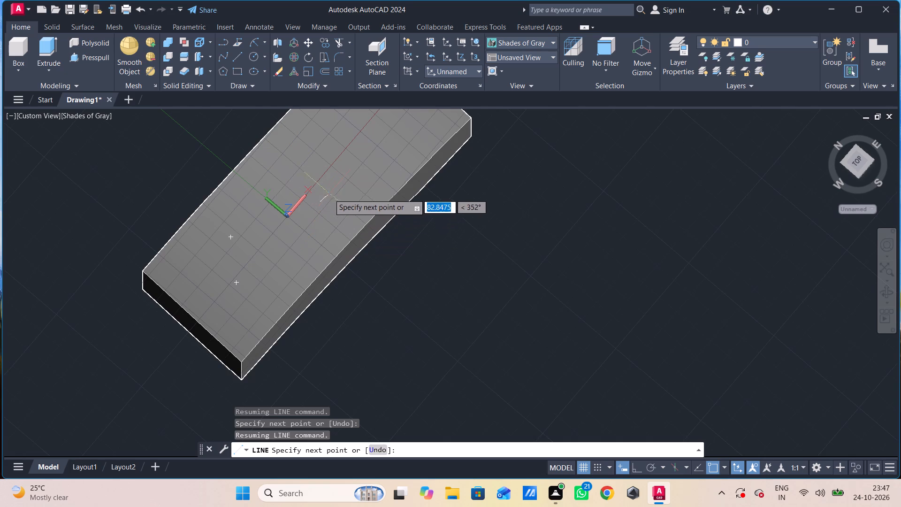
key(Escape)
Place the UCS at the front corner of the curved top face's end edge, X along the solid's length and Y toward its back.
shift+middle_drag(279, 226, 281, 218)
shift+middle_drag(281, 218, 213, 137)
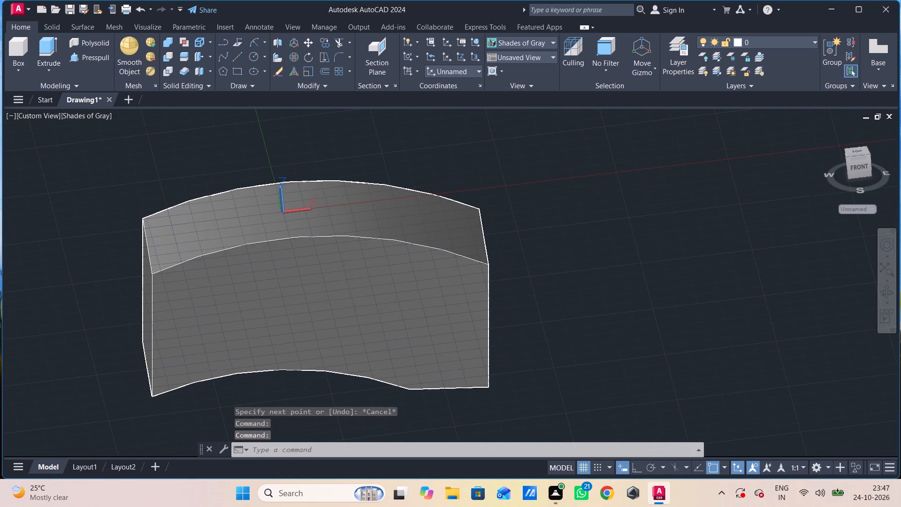
shift+middle_drag(283, 172, 260, 174)
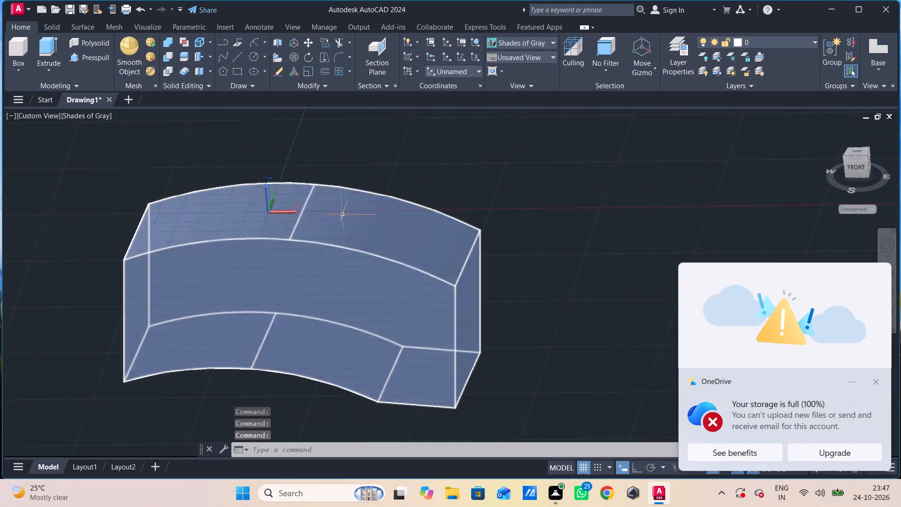
shift+middle_drag(374, 234, 382, 234)
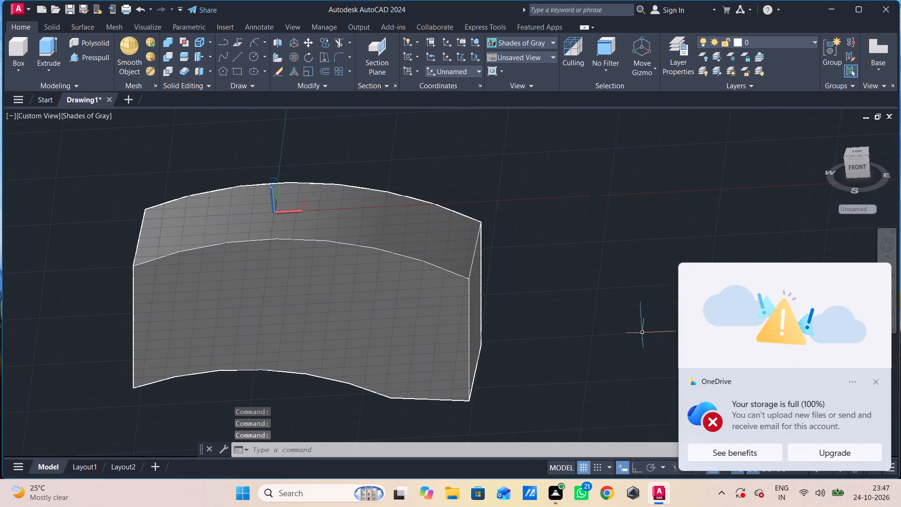
click(880, 383)
text(ucs)
key(space)
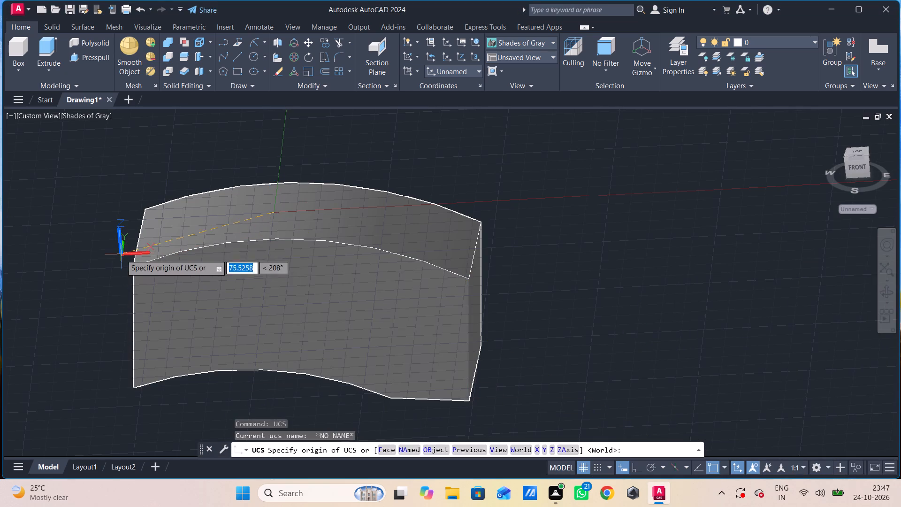
click(134, 267)
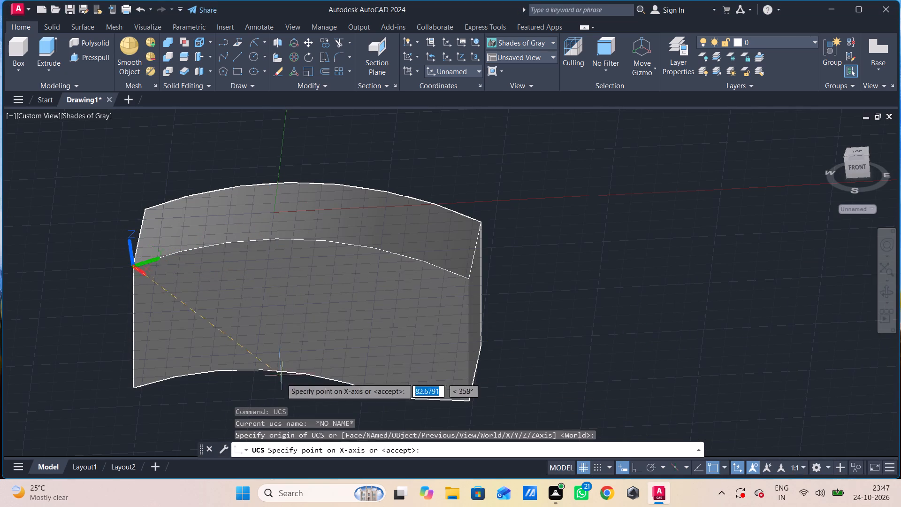
click(747, 239)
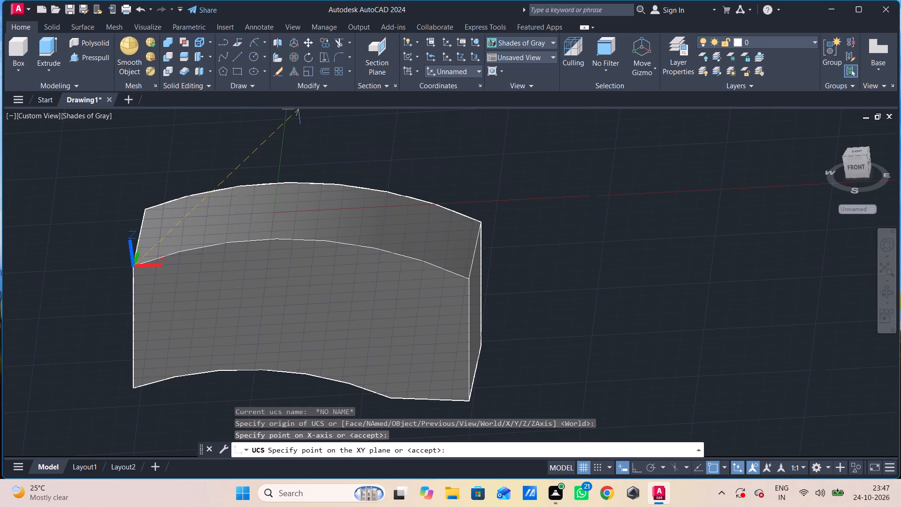
click(153, 150)
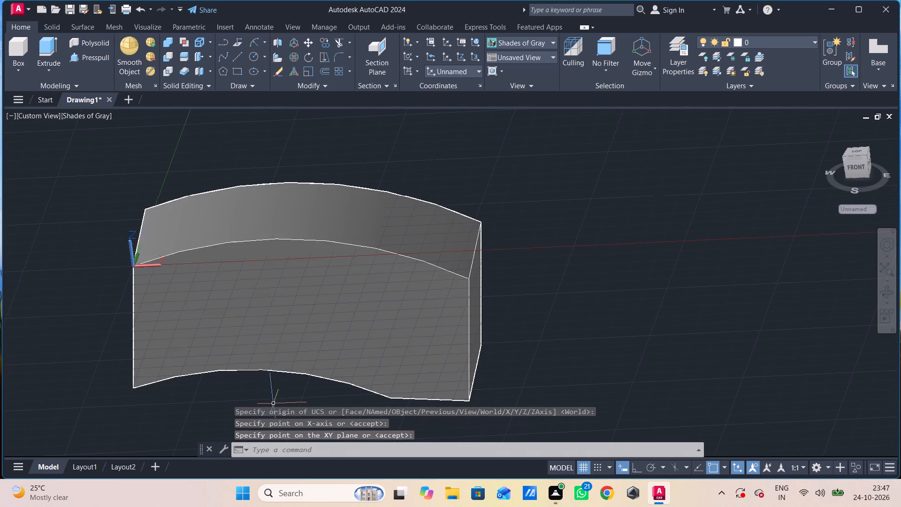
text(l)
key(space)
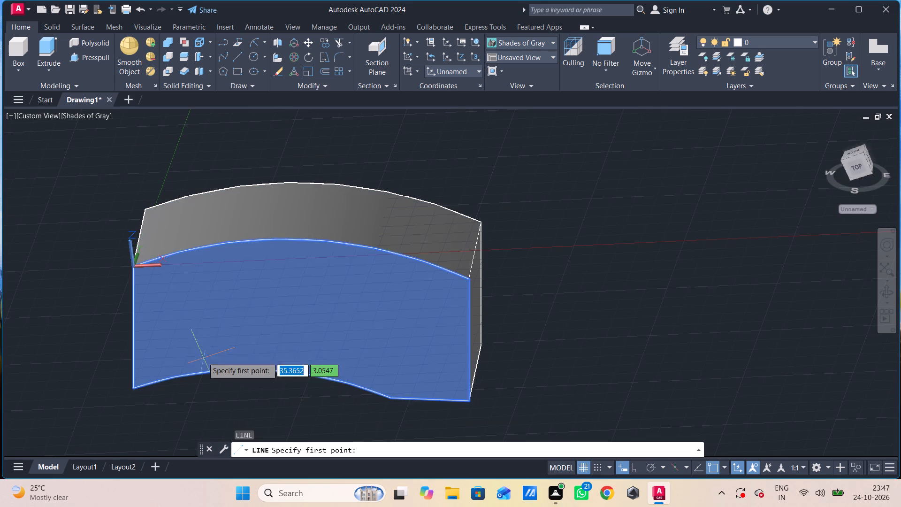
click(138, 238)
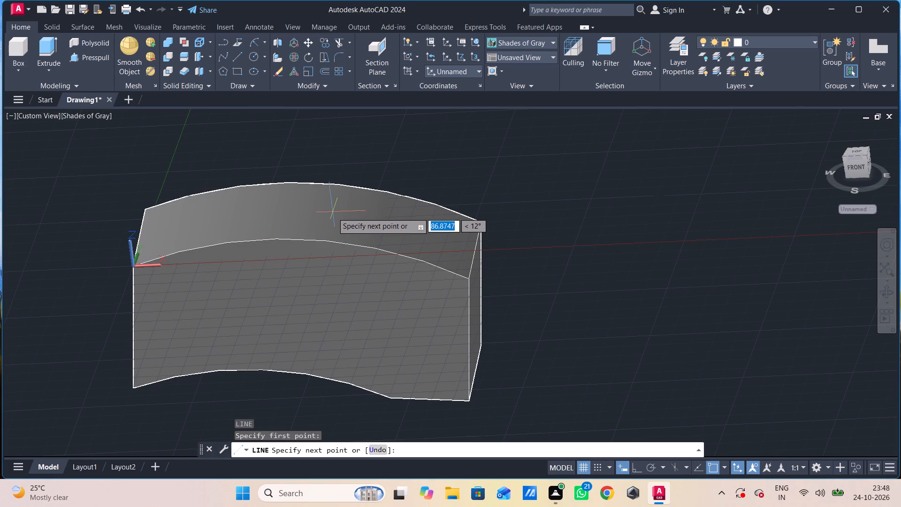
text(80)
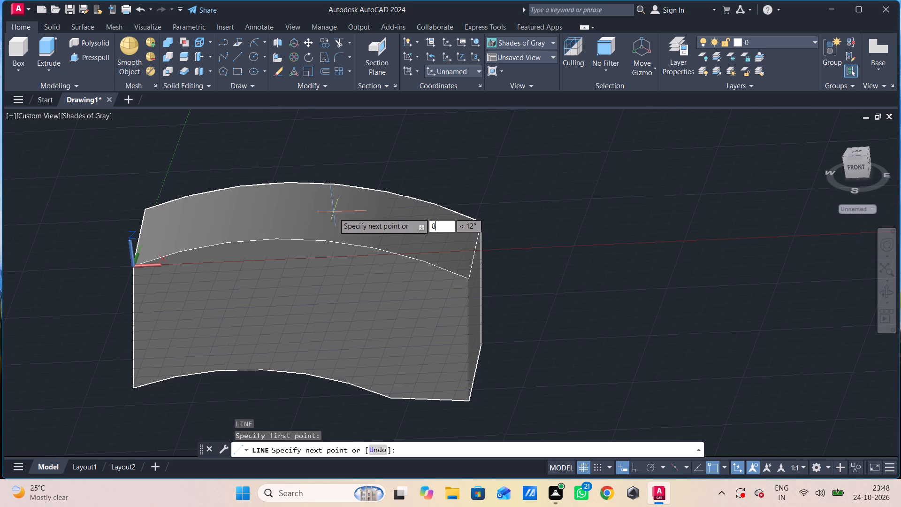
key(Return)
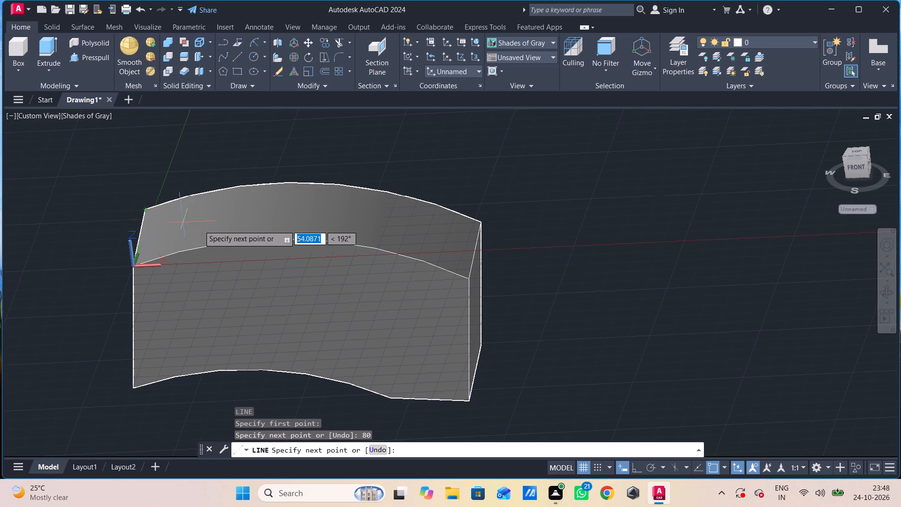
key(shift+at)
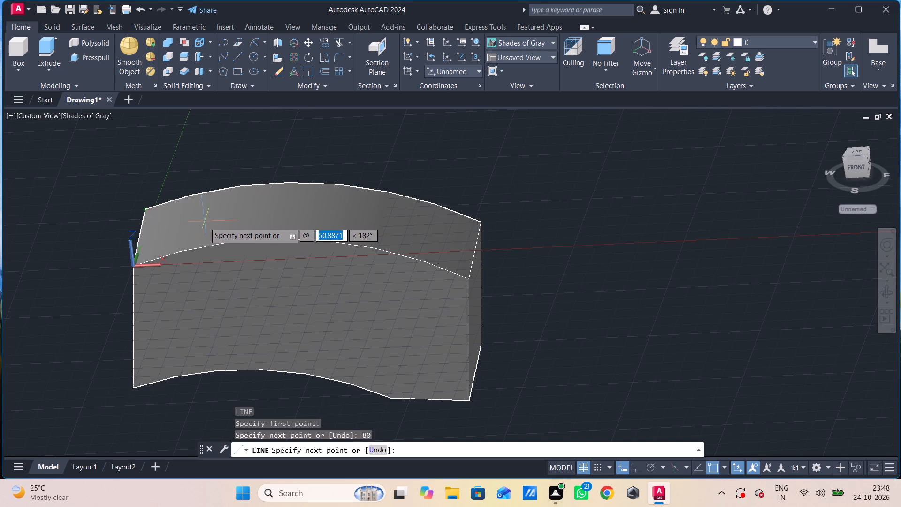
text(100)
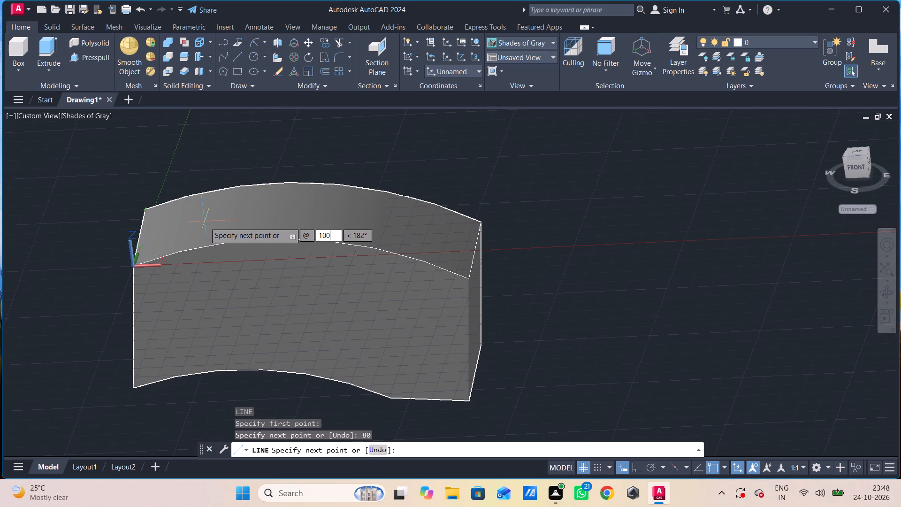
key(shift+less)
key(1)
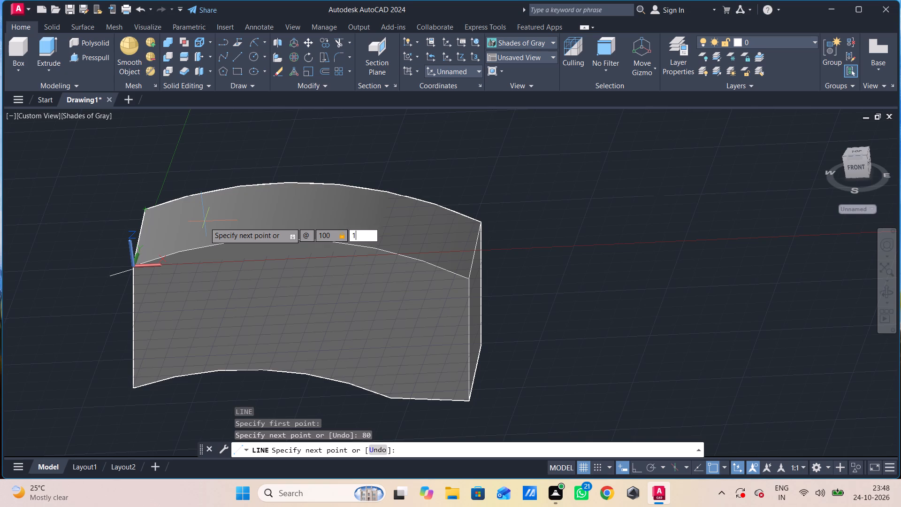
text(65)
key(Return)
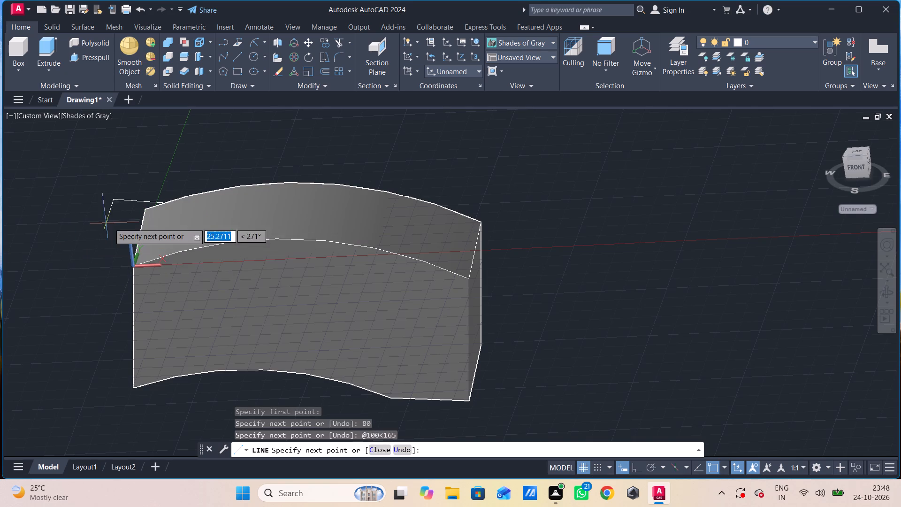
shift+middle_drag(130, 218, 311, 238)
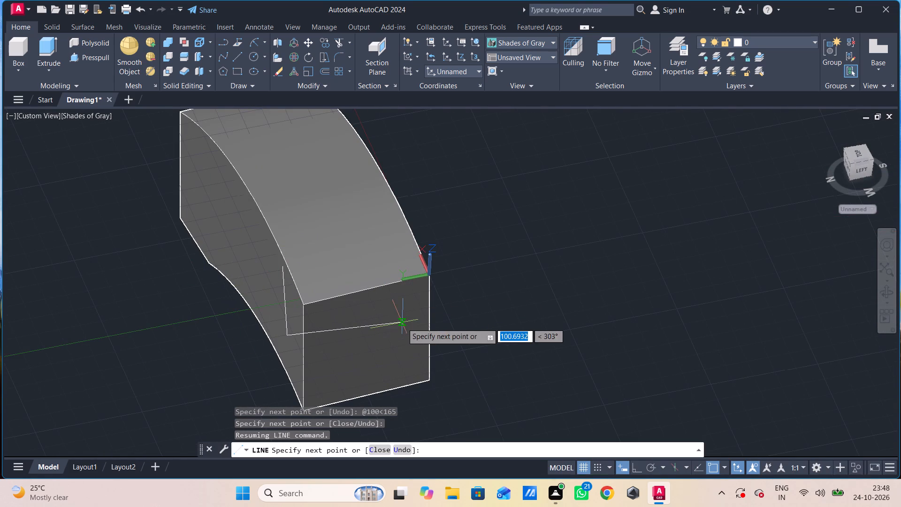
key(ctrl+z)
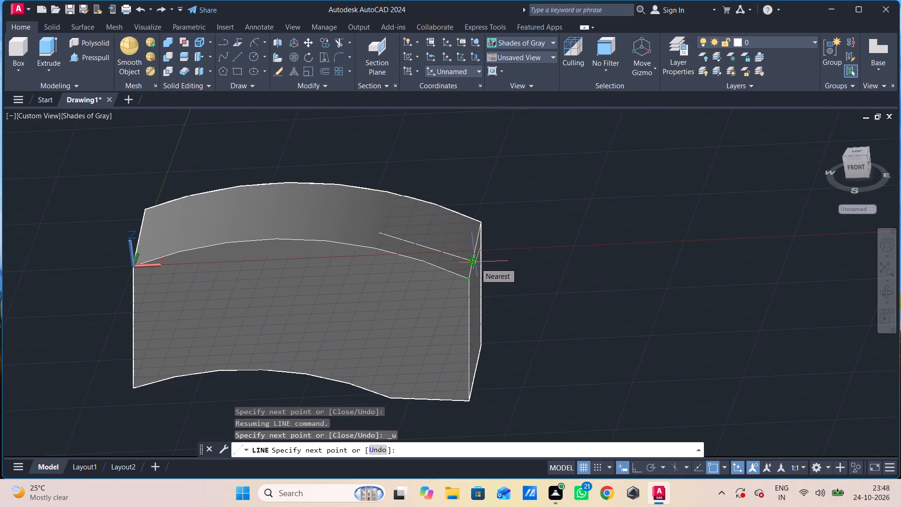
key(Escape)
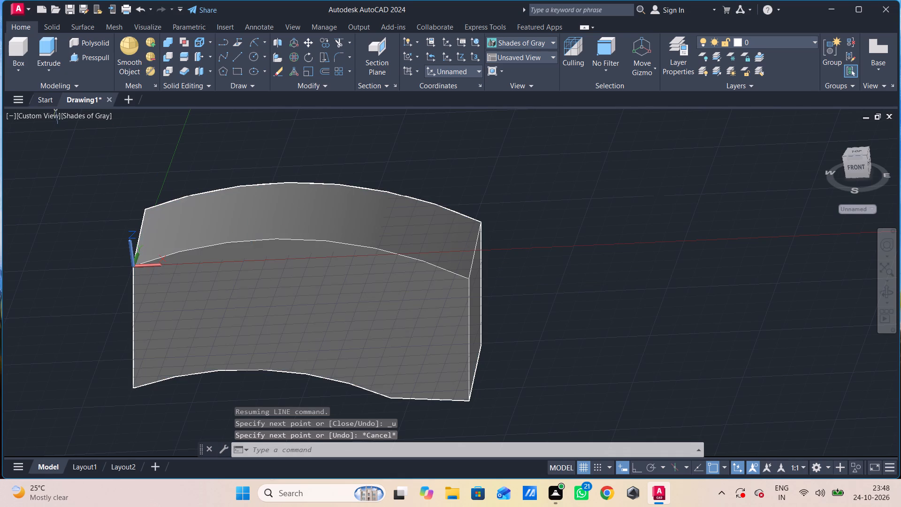
Display the model in the 2D Wireframe visual style.
click(71, 116)
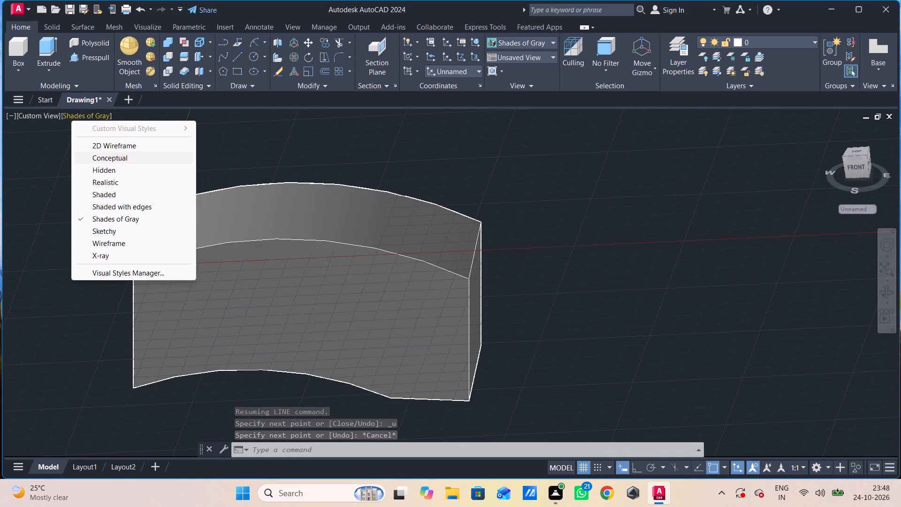
click(106, 147)
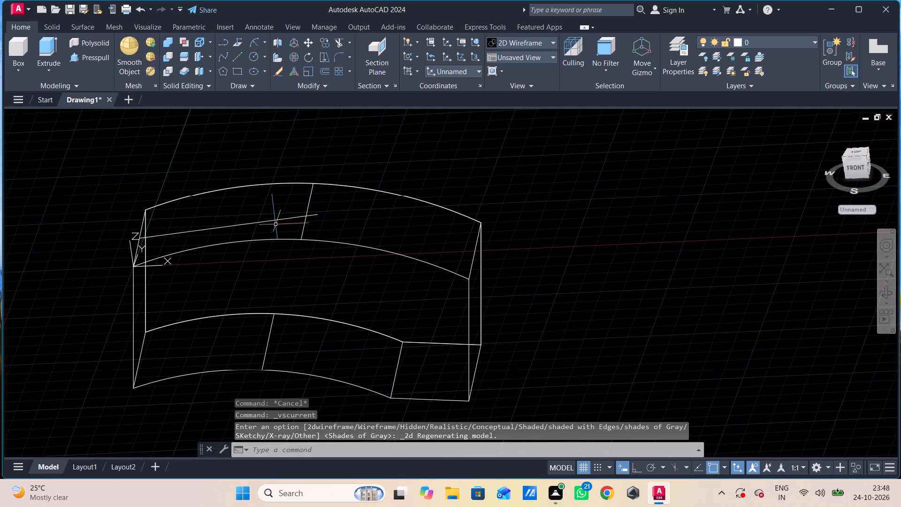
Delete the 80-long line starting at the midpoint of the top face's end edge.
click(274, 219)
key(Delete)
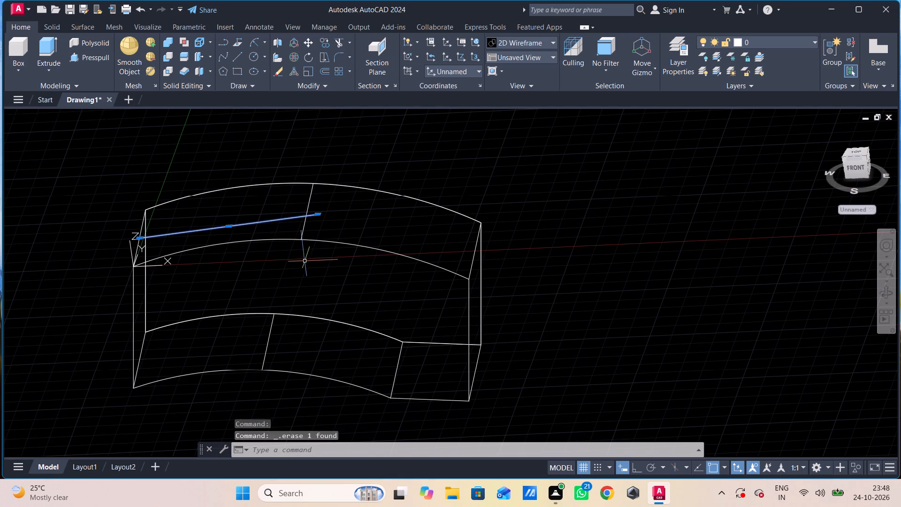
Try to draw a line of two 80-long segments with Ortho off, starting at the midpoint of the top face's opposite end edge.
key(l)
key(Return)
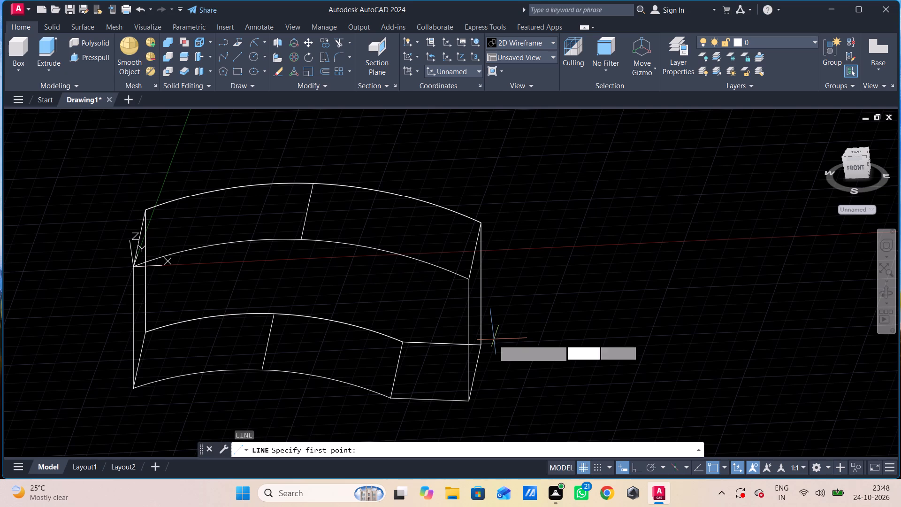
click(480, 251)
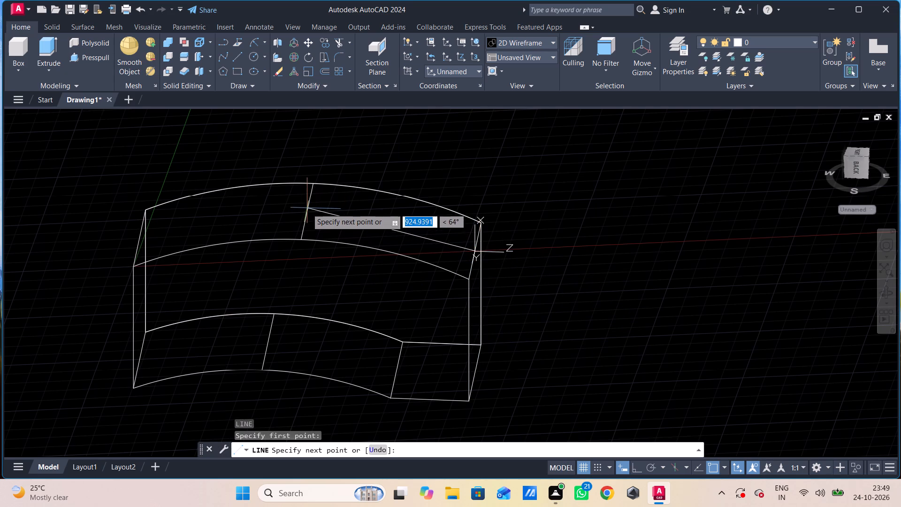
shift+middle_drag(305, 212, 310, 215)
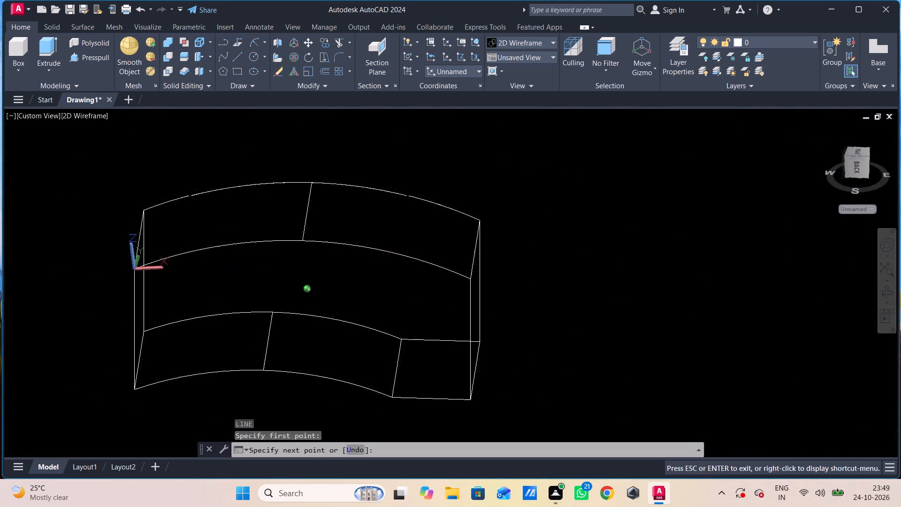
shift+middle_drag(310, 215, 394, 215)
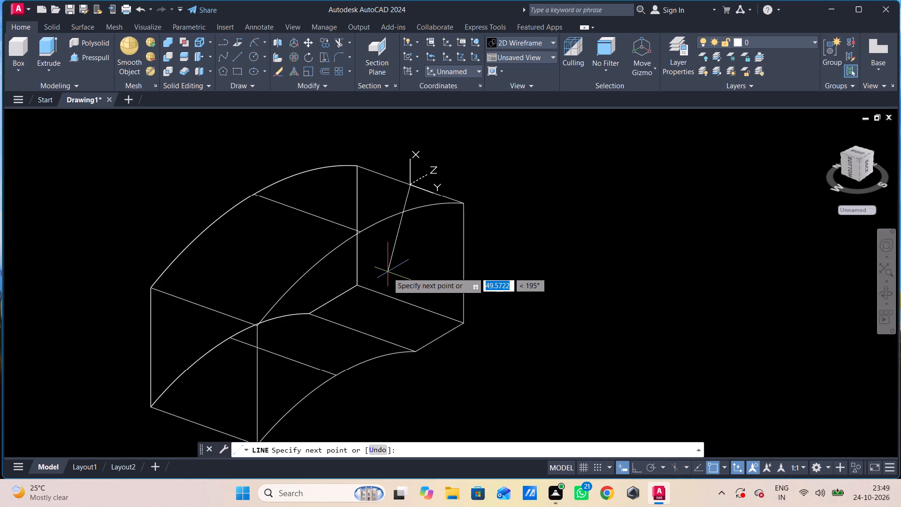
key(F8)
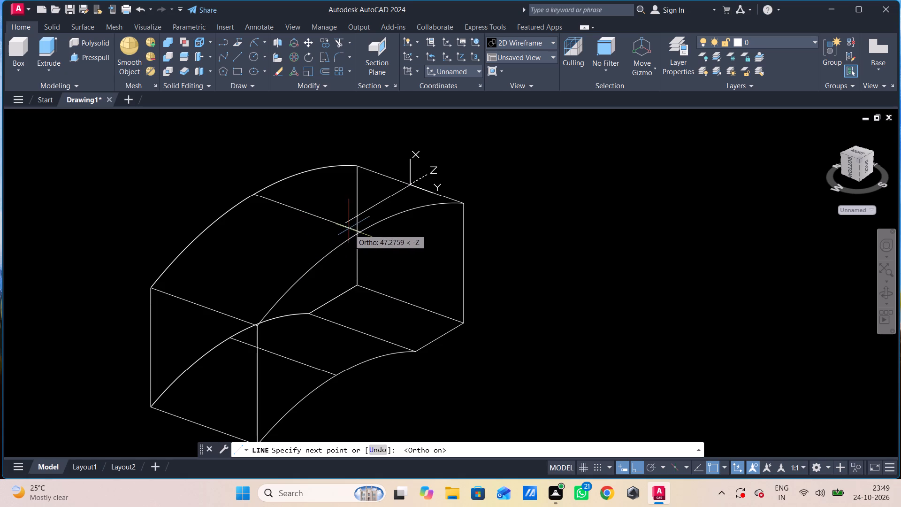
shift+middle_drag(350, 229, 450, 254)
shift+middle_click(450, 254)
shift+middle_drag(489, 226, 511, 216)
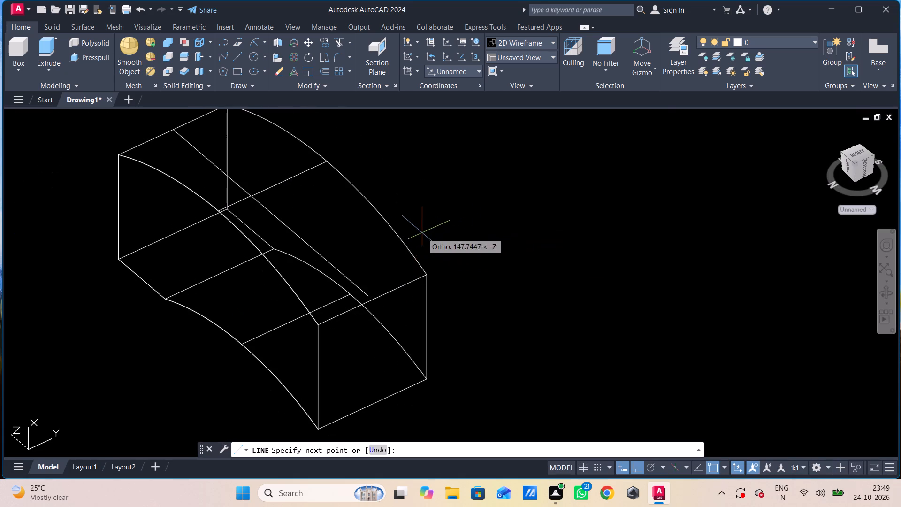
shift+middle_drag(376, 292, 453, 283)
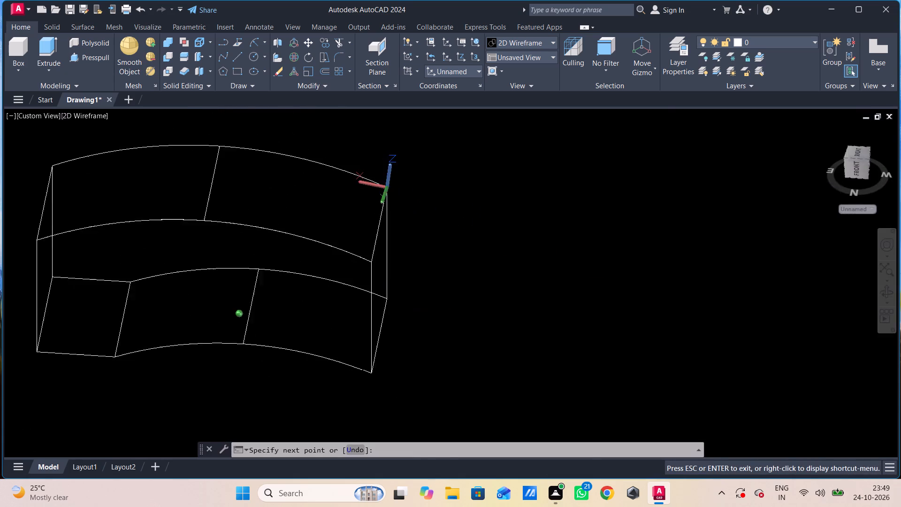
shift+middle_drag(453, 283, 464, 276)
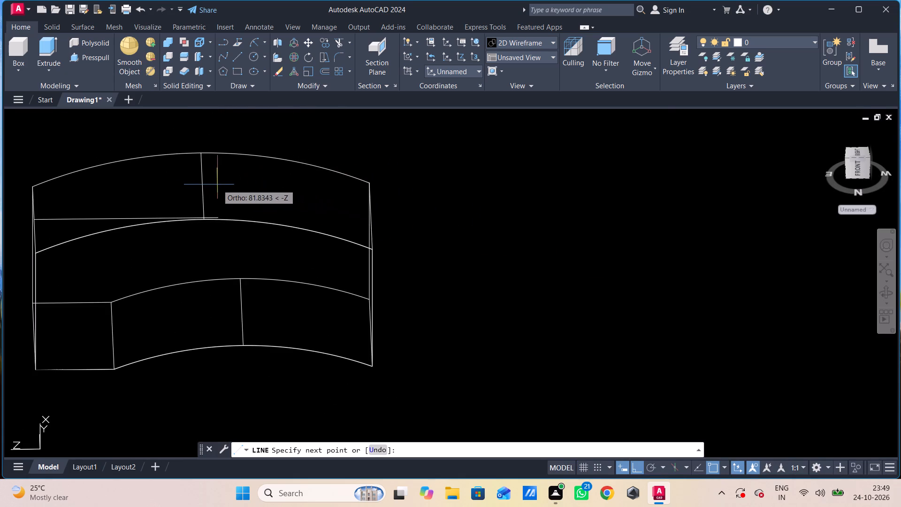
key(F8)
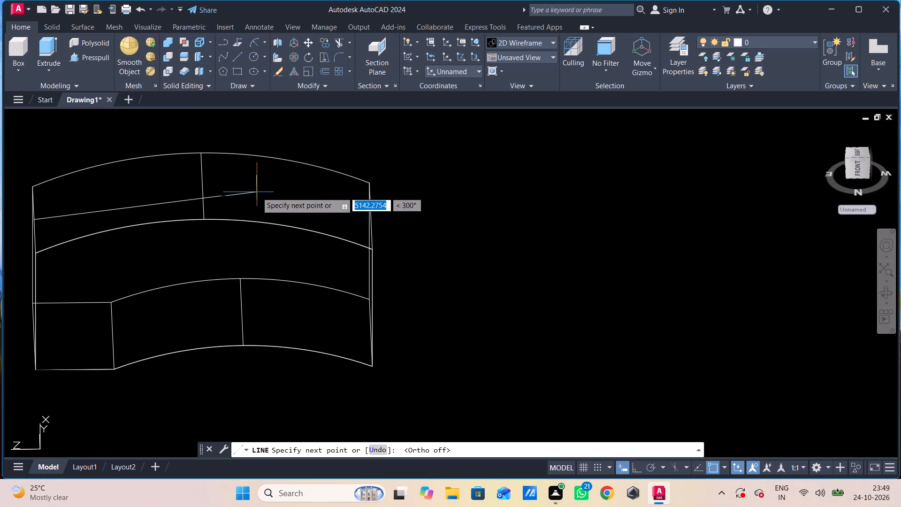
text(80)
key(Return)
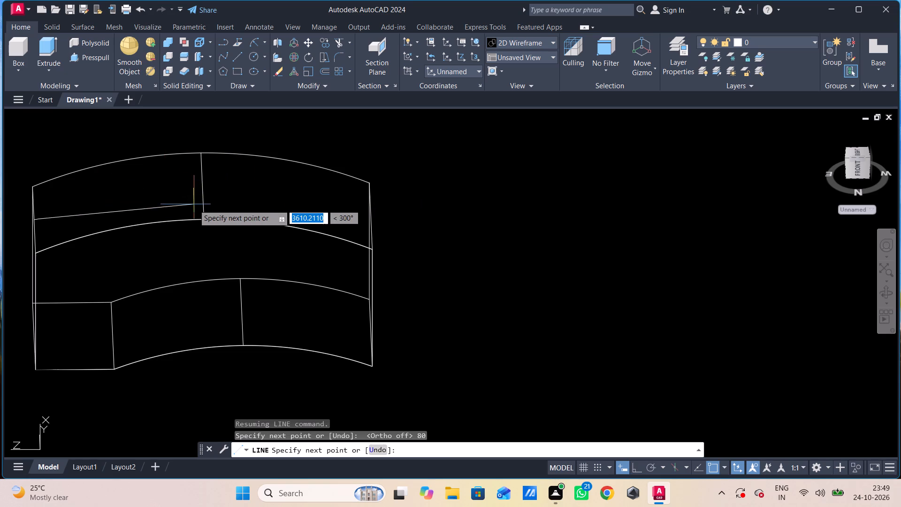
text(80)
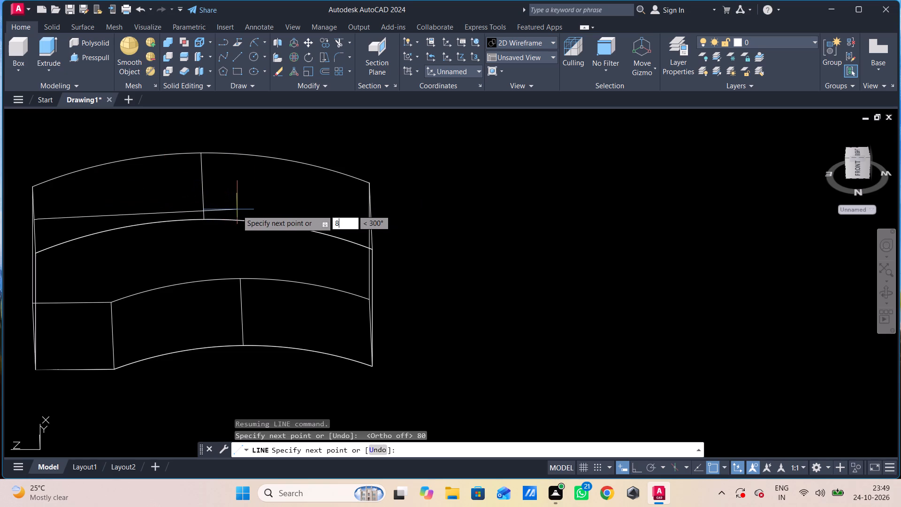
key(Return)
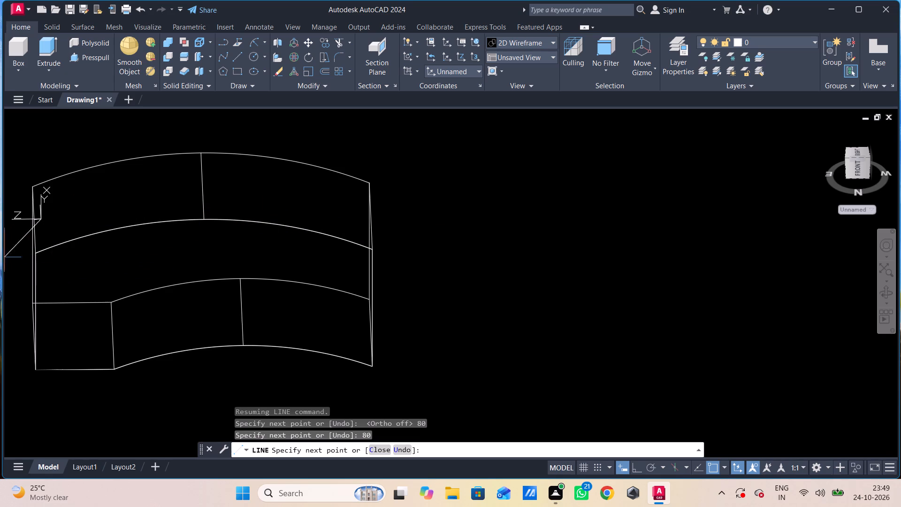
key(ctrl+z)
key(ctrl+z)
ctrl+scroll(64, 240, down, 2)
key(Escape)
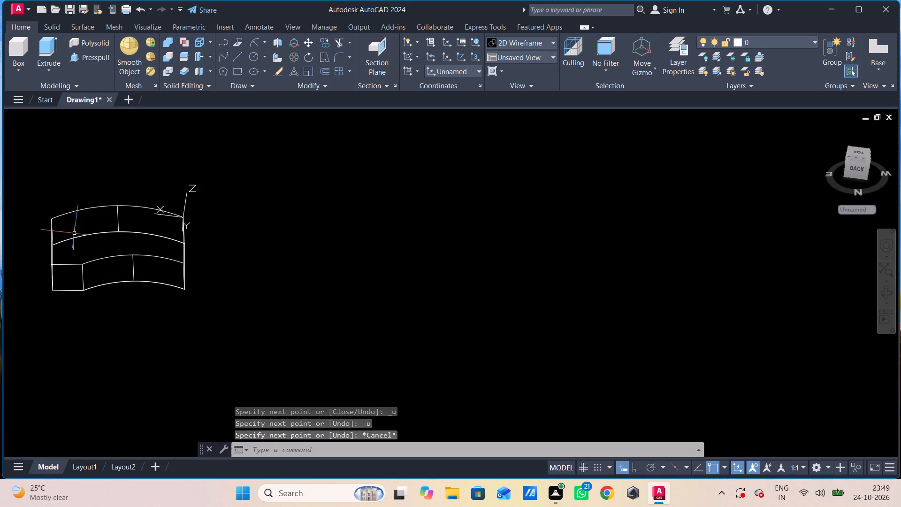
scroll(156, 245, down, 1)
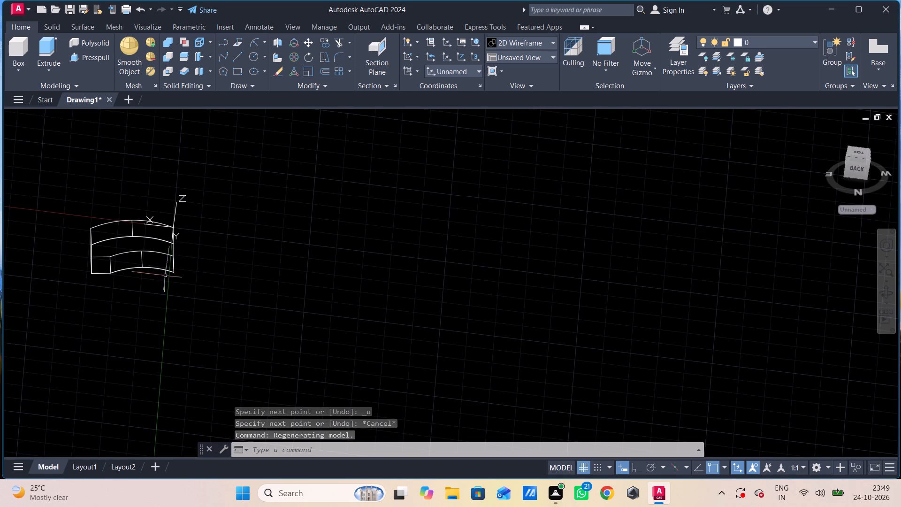
Display the model in the Shades of Gray visual style.
scroll(174, 276, up, 2)
middle_drag(207, 281, 434, 341)
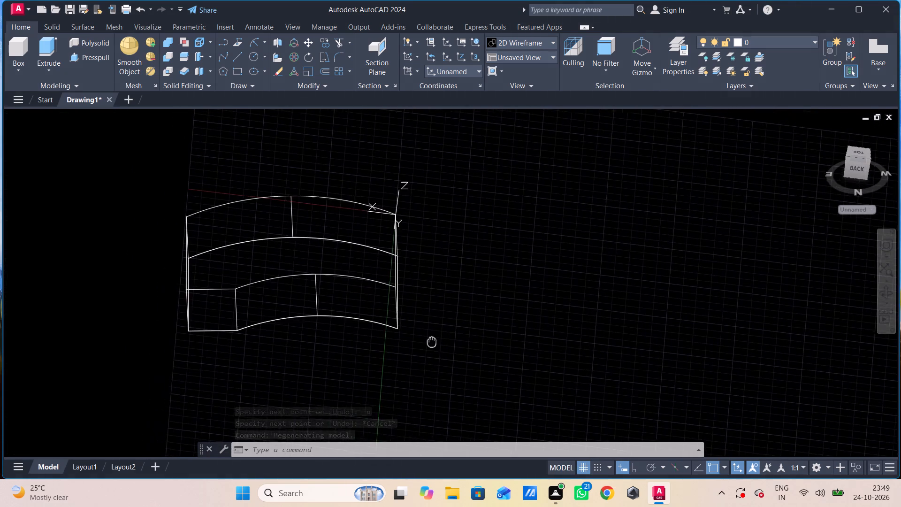
middle_drag(434, 341, 466, 343)
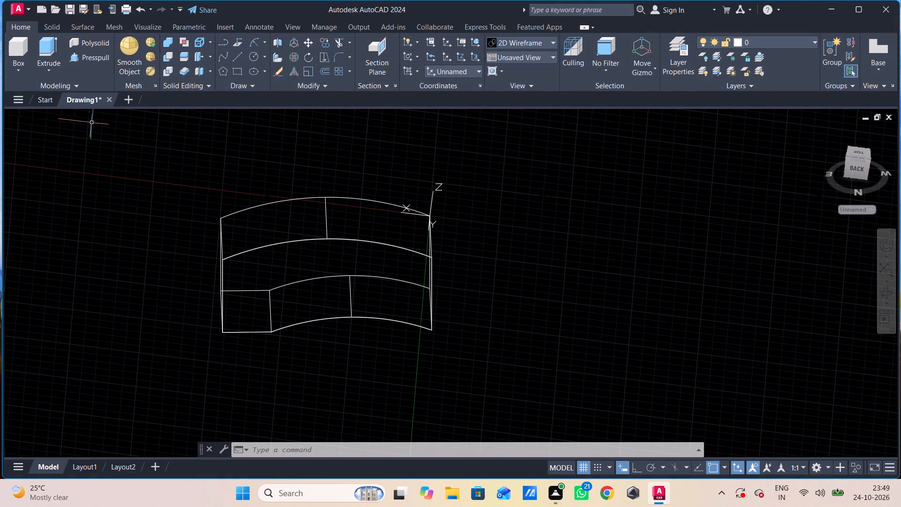
click(85, 116)
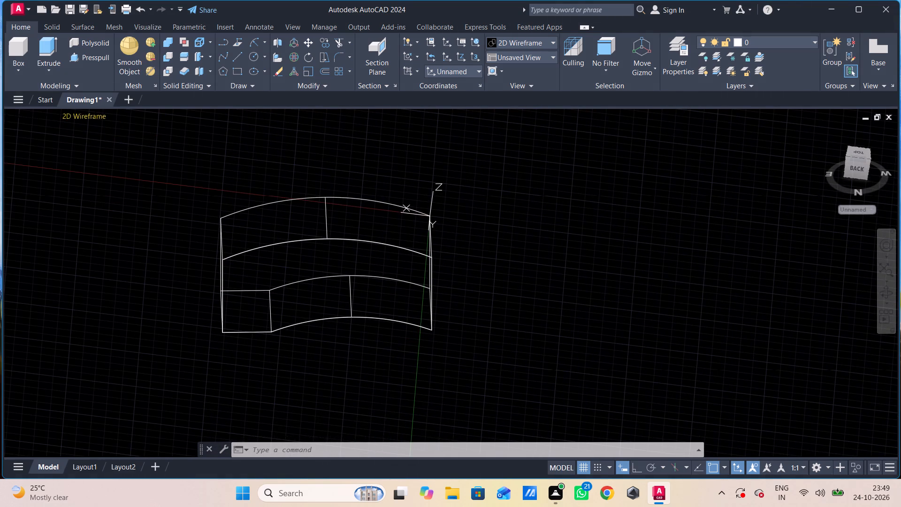
click(89, 114)
click(129, 189)
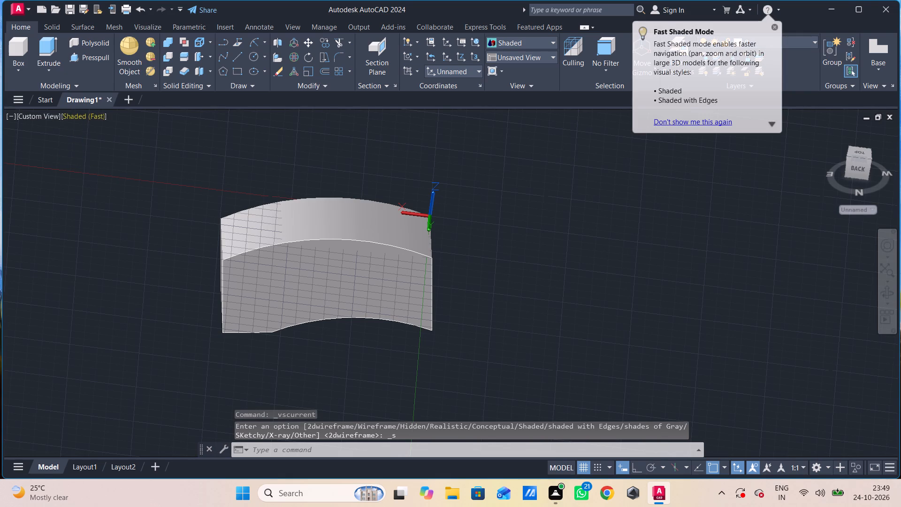
click(70, 116)
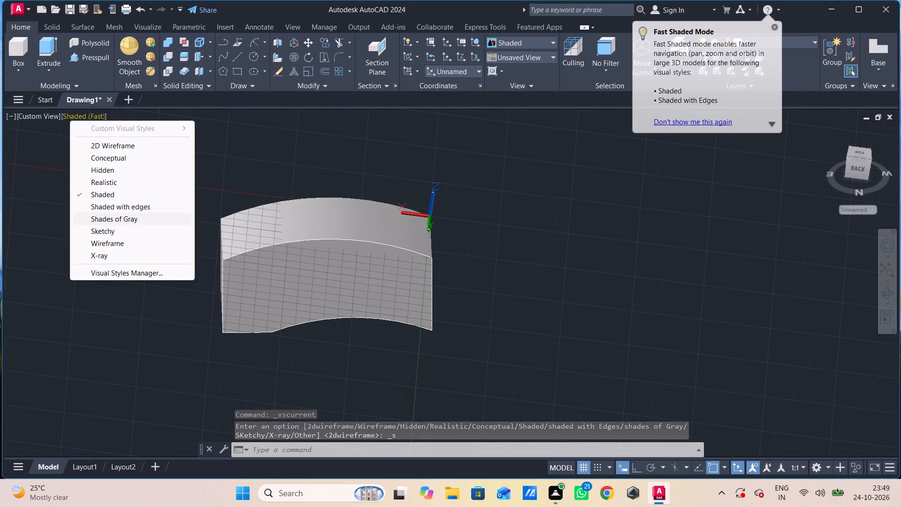
click(107, 216)
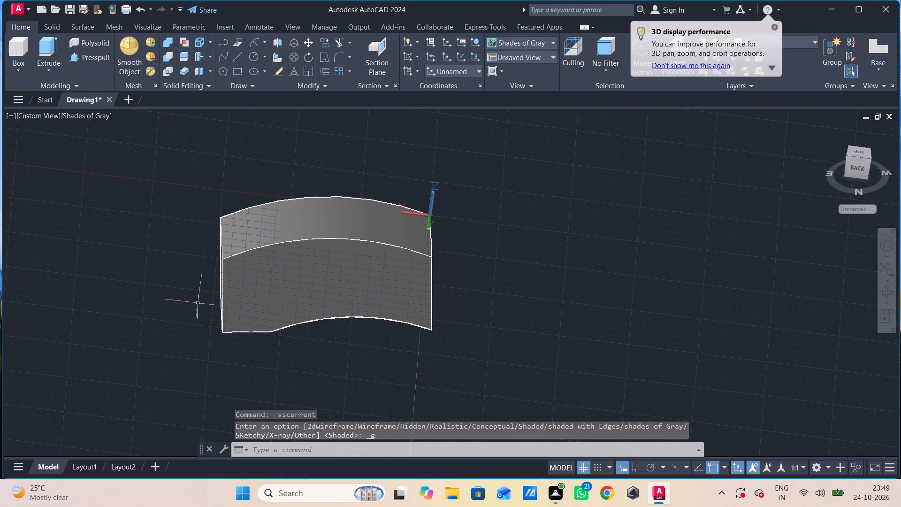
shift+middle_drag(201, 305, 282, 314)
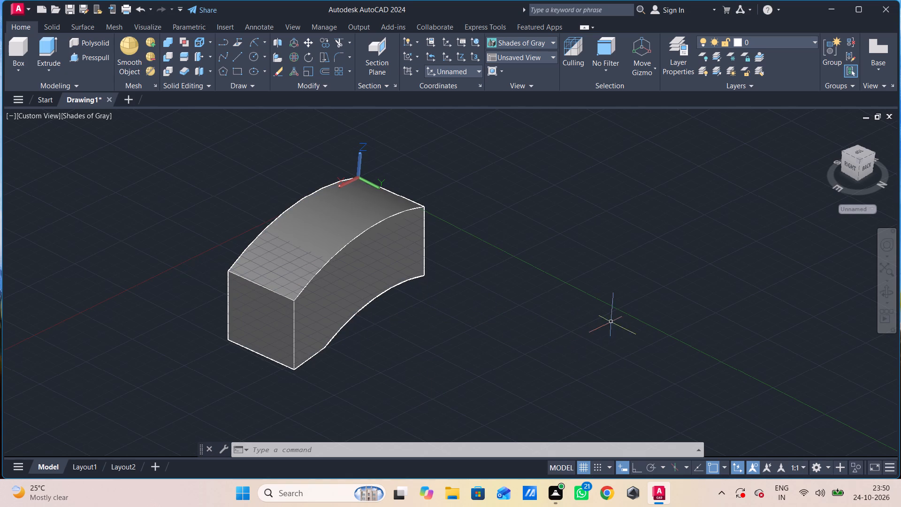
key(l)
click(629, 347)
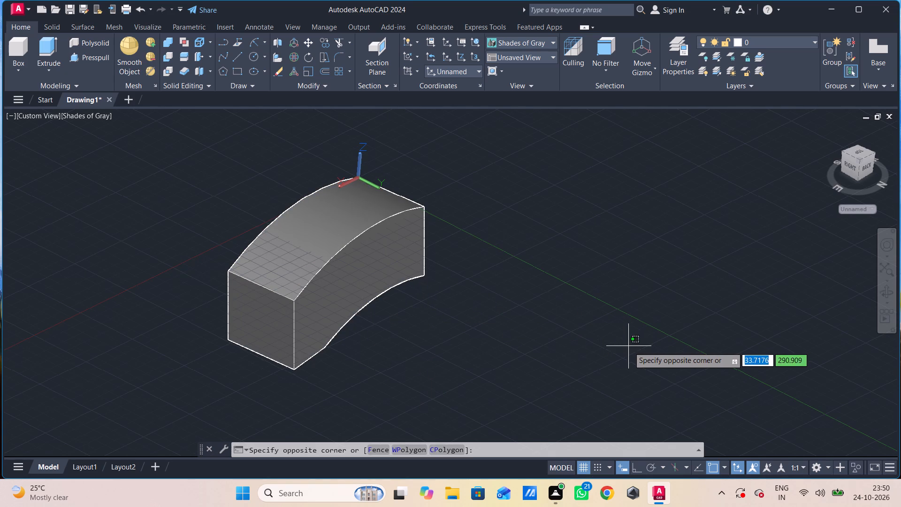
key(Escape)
Switch the model to the Top view, with empty space beside the solid for drawing.
click(28, 116)
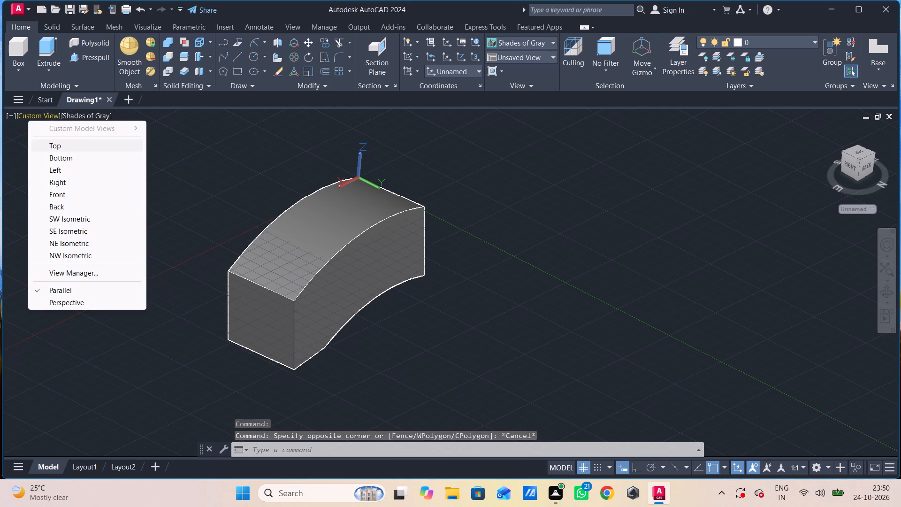
click(47, 148)
scroll(256, 215, down, 1)
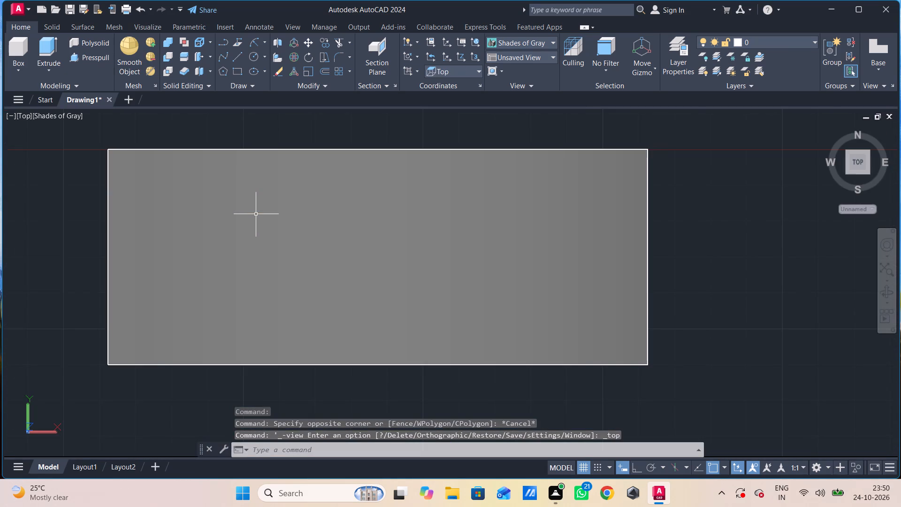
scroll(258, 212, down, 1)
middle_drag(278, 211, 163, 196)
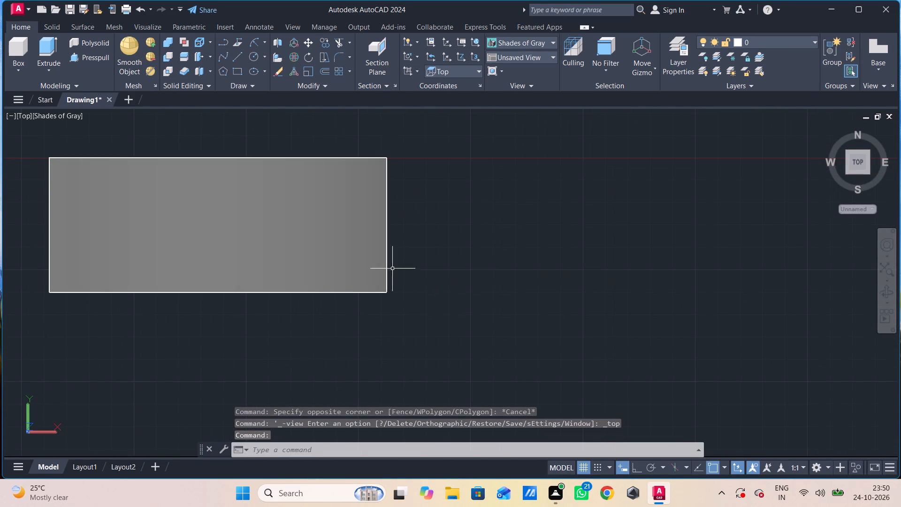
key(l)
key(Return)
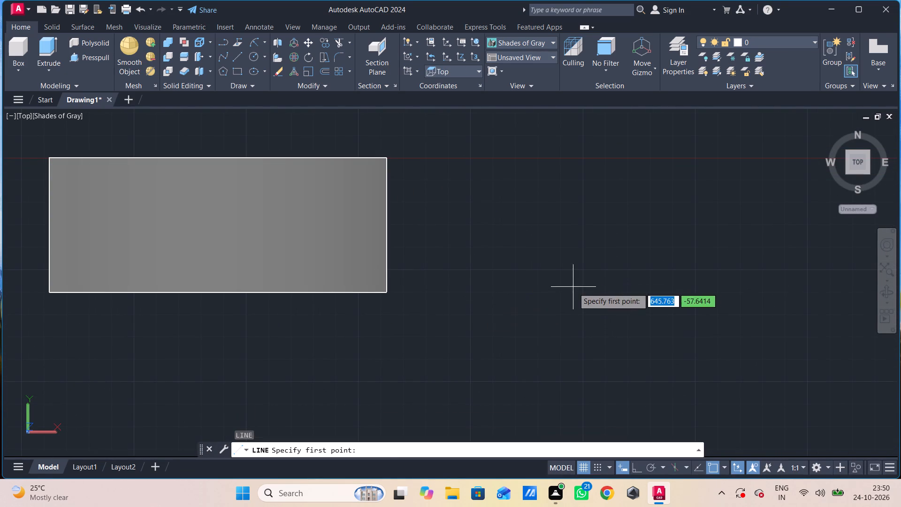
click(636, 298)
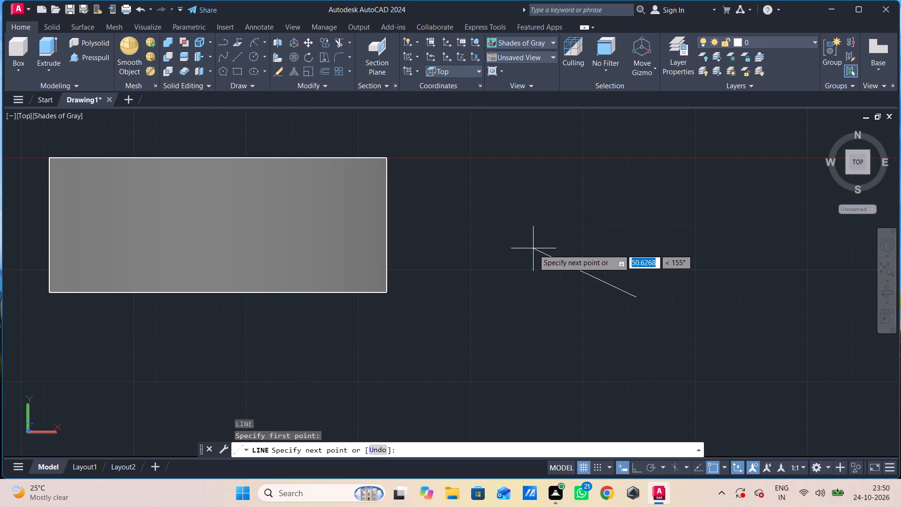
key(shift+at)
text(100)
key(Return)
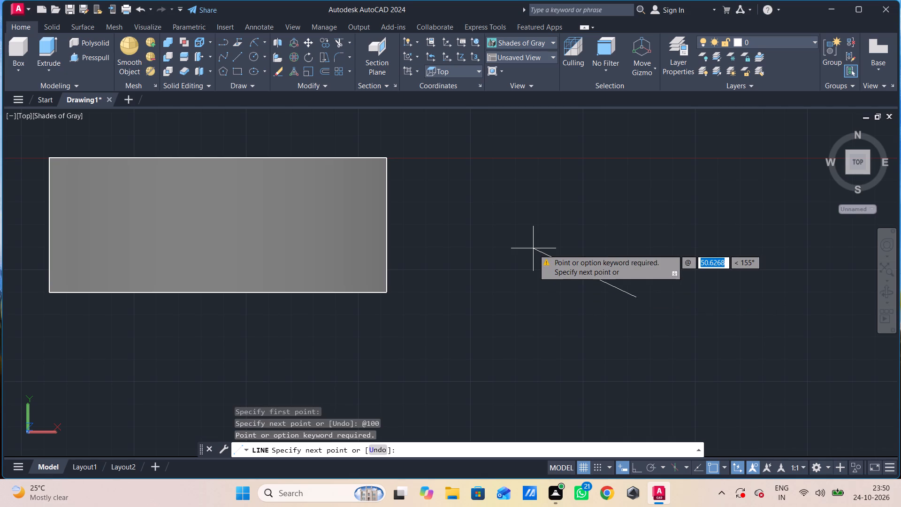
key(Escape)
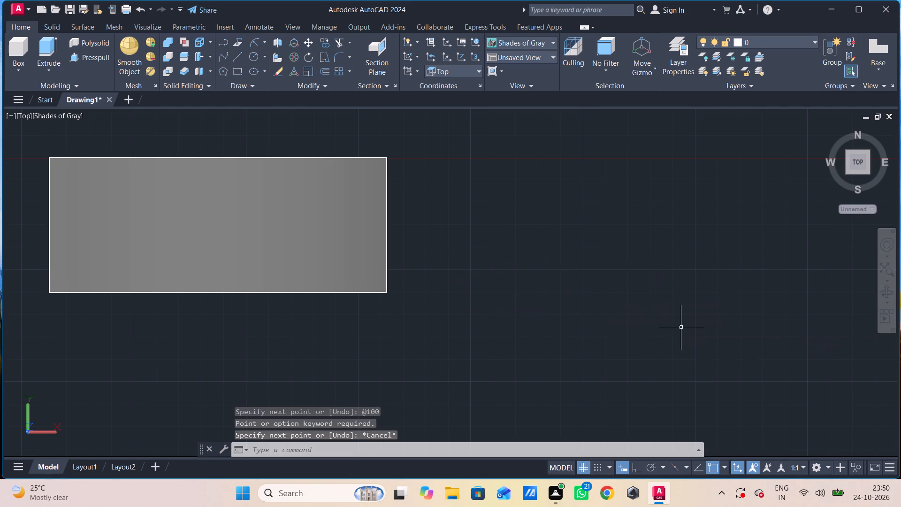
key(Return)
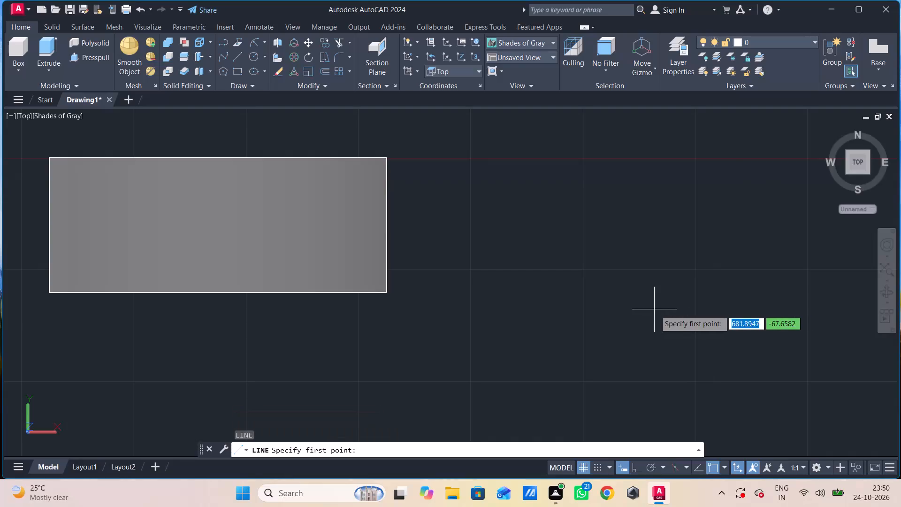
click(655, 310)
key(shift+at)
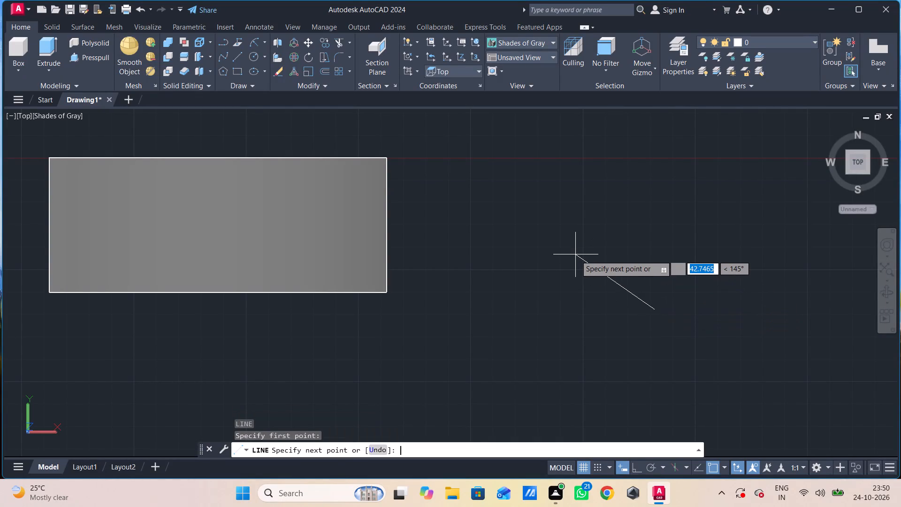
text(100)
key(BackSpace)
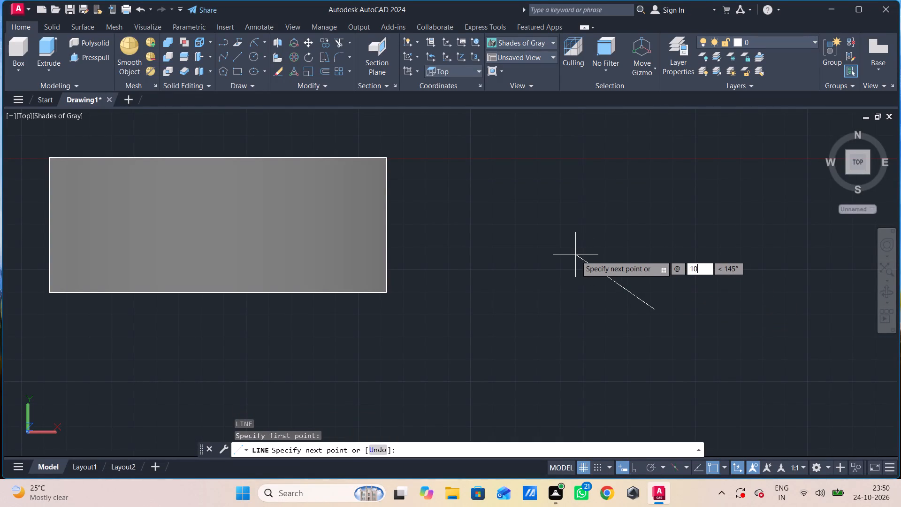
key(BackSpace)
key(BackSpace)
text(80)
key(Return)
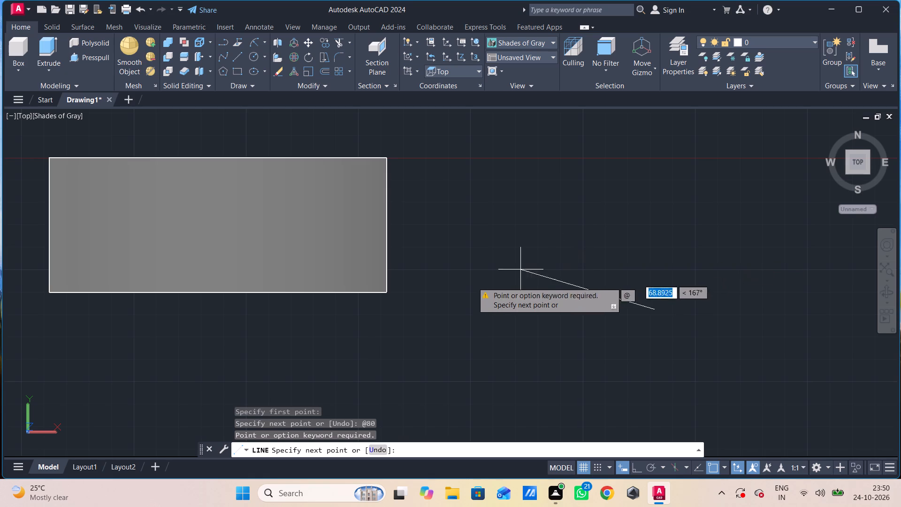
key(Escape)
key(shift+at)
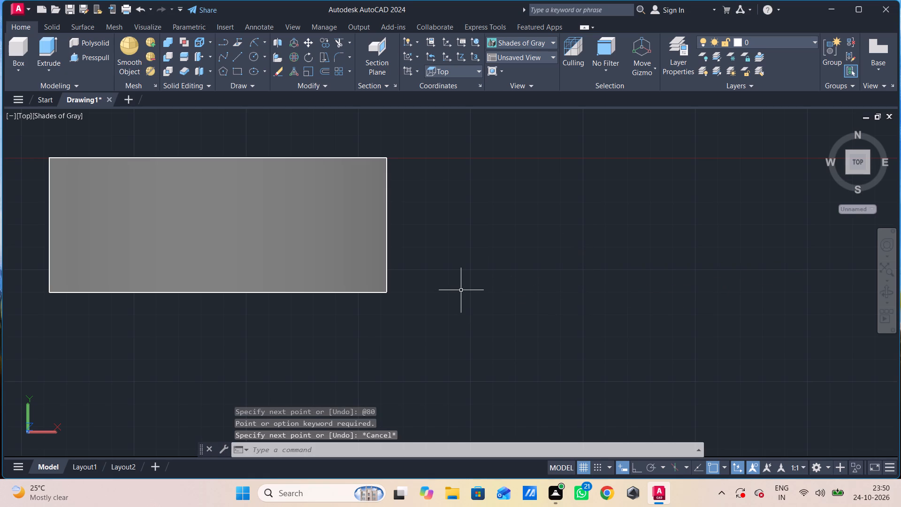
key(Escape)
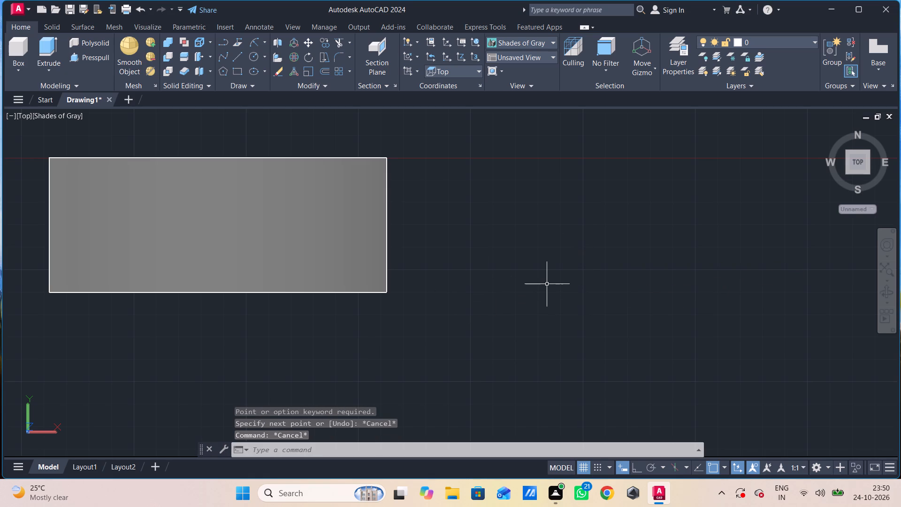
key(l)
key(Return)
click(660, 273)
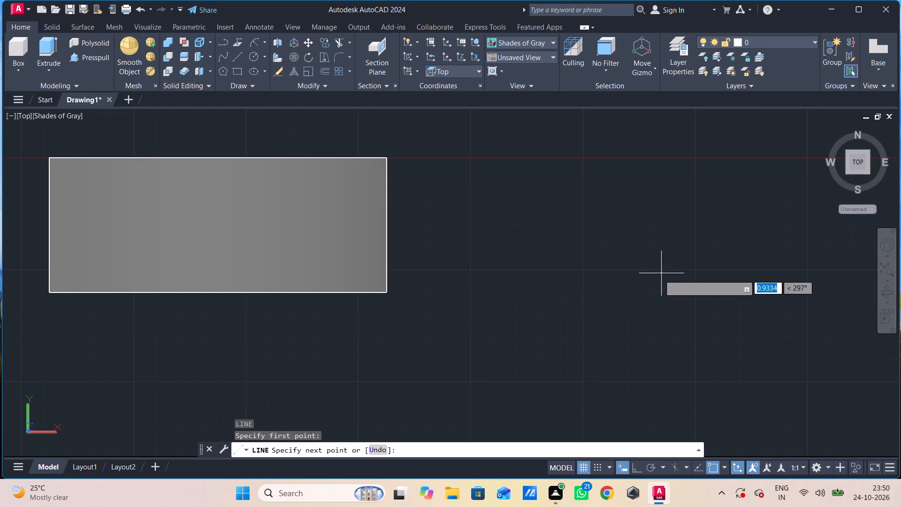
key(shift+at)
text(100)
key(shift+less)
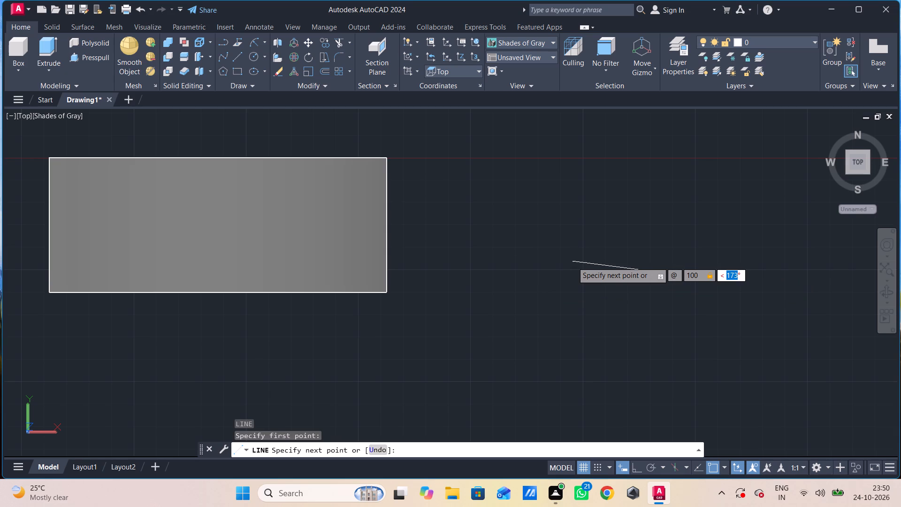
text(165)
key(Return)
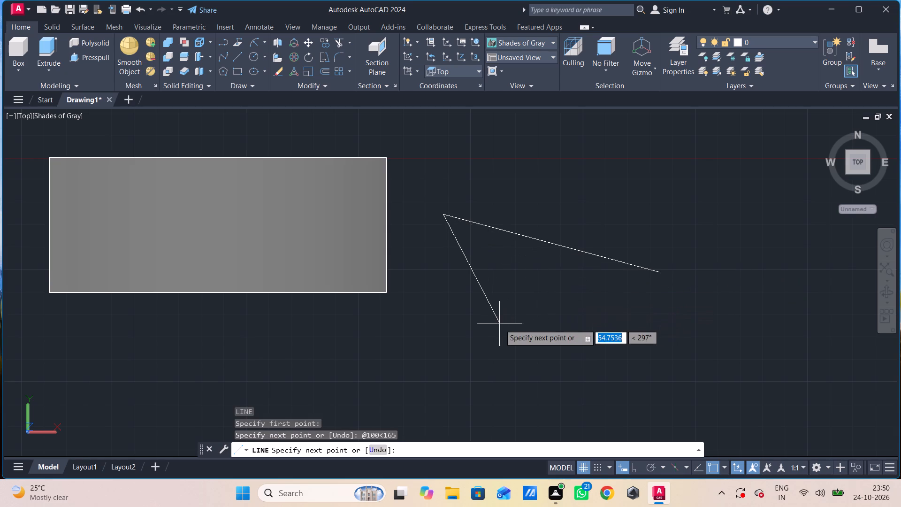
key(Escape)
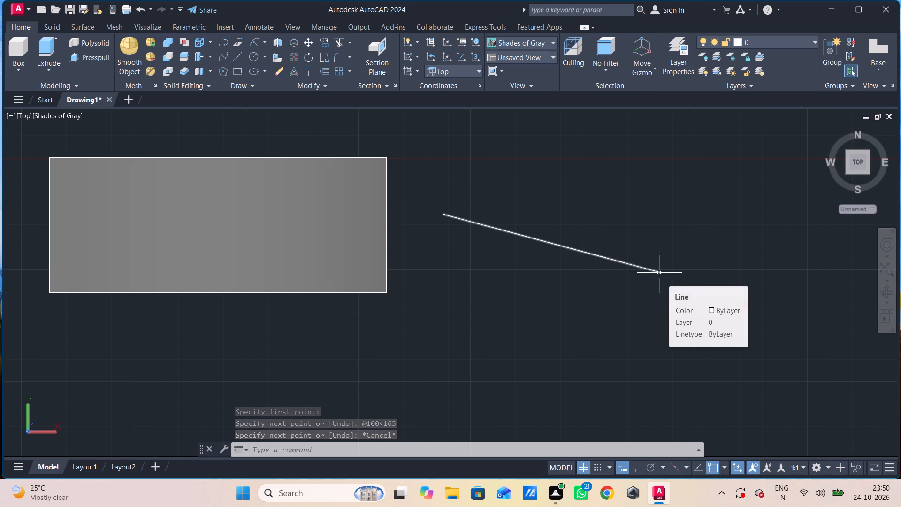
Draw a short horizontal line from the angled line's lower endpoint, pointing away from the solid.
key(l)
key(Return)
click(659, 274)
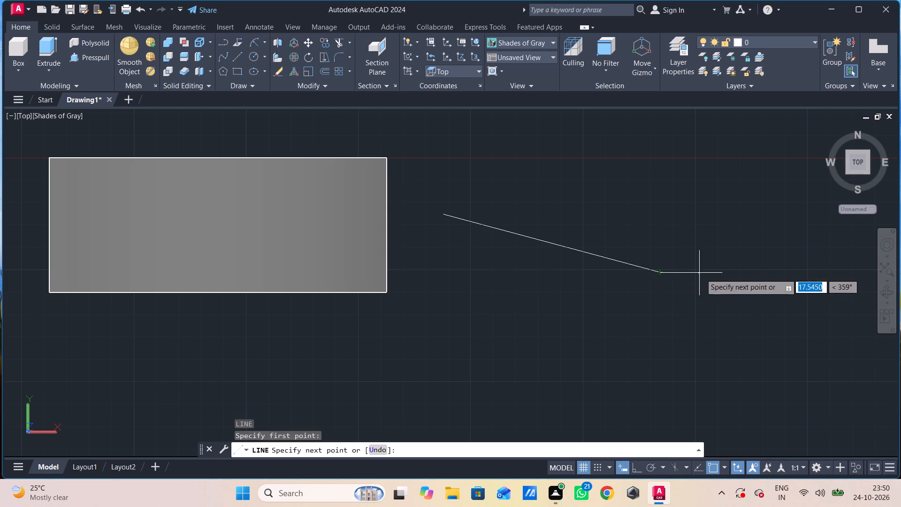
click(738, 273)
key(Escape)
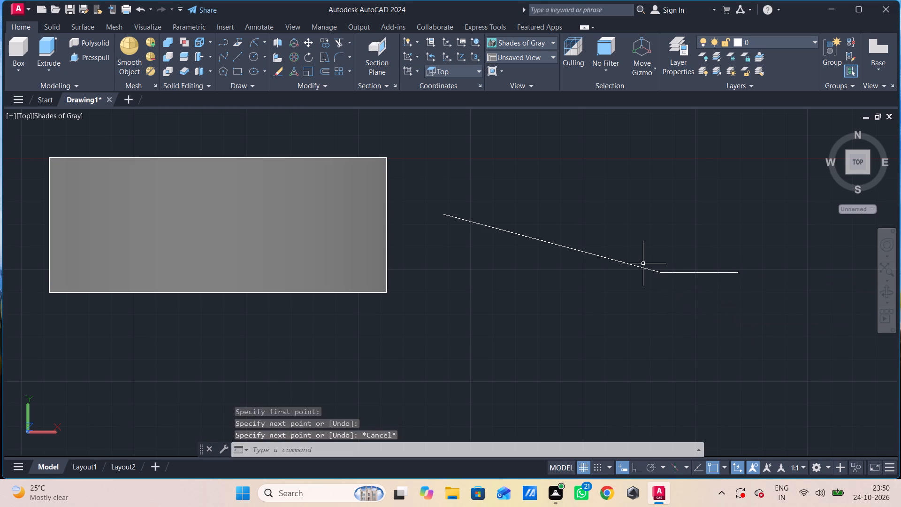
Mirror the angled line about the short horizontal line, keeping the source line.
click(638, 269)
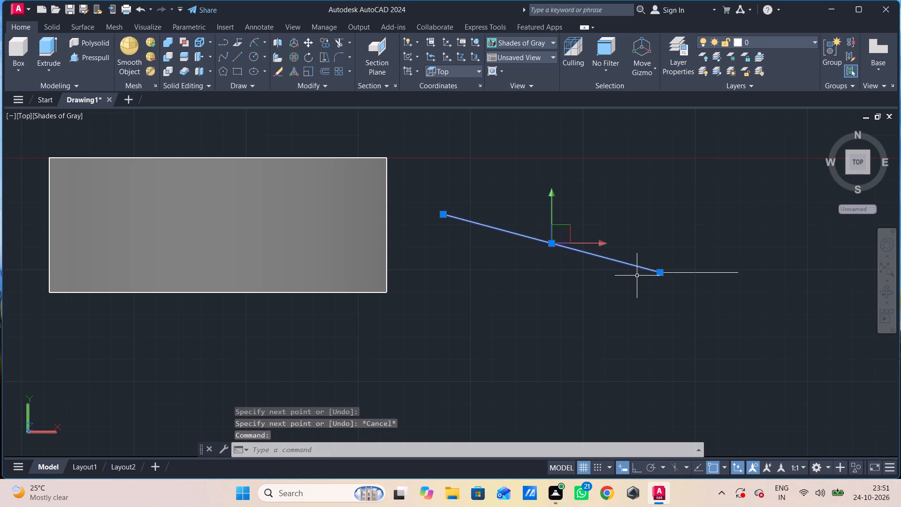
text(mi)
key(space)
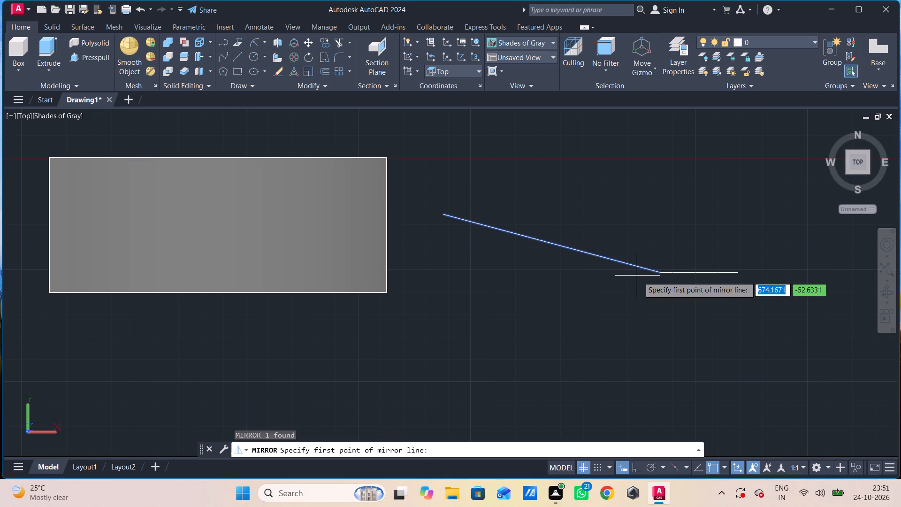
click(658, 274)
click(737, 275)
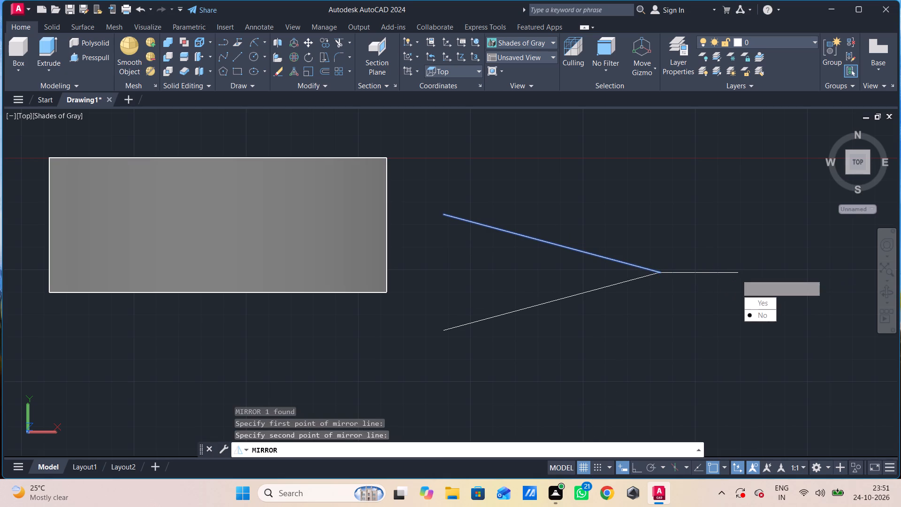
drag(748, 314, 737, 275)
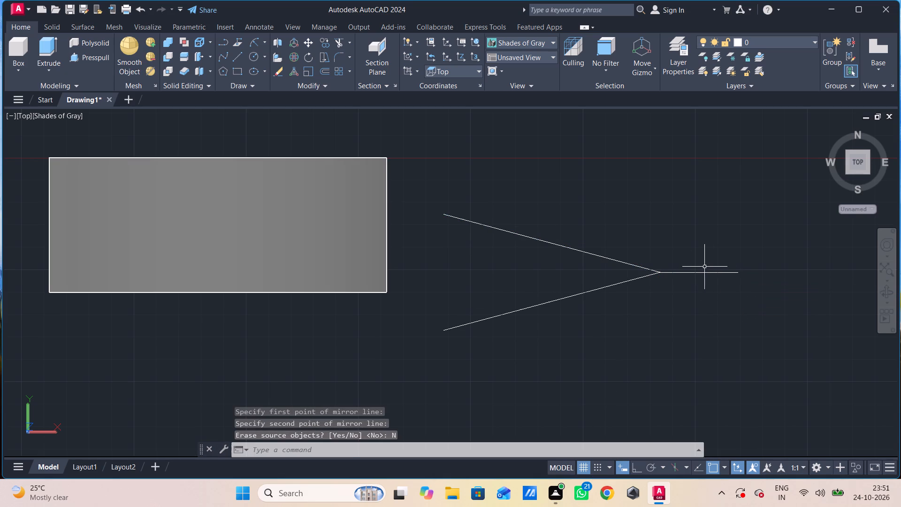
Delete the short horizontal line at the tip of the V.
click(699, 269)
click(693, 289)
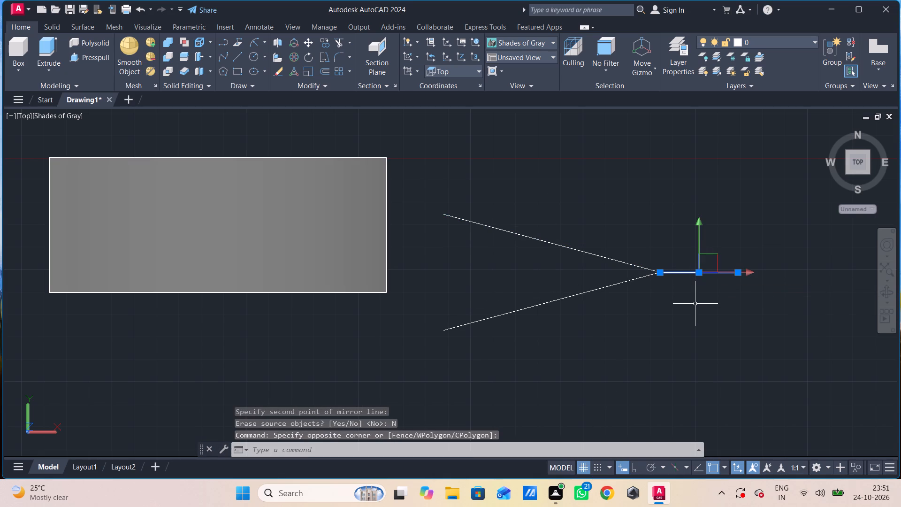
key(Delete)
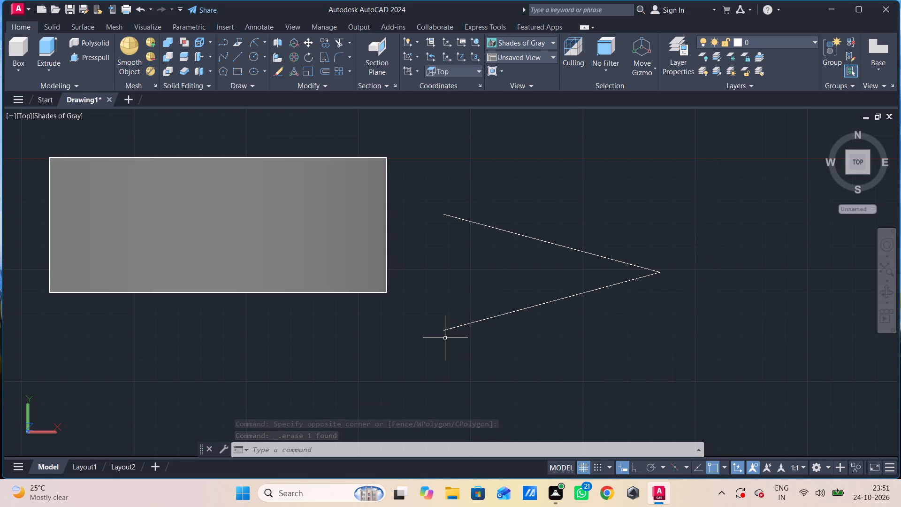
Close the open end of the V with a straight vertical line joining its two free endpoints.
key(l)
key(Return)
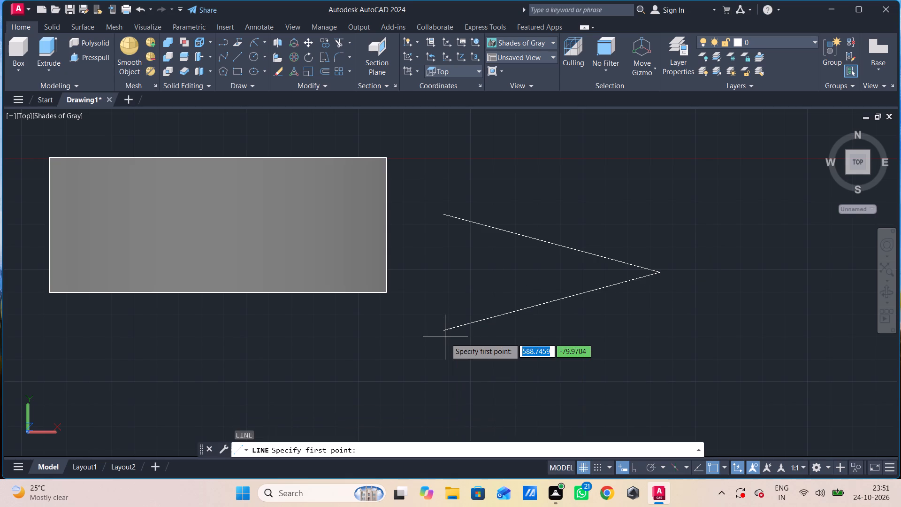
click(445, 330)
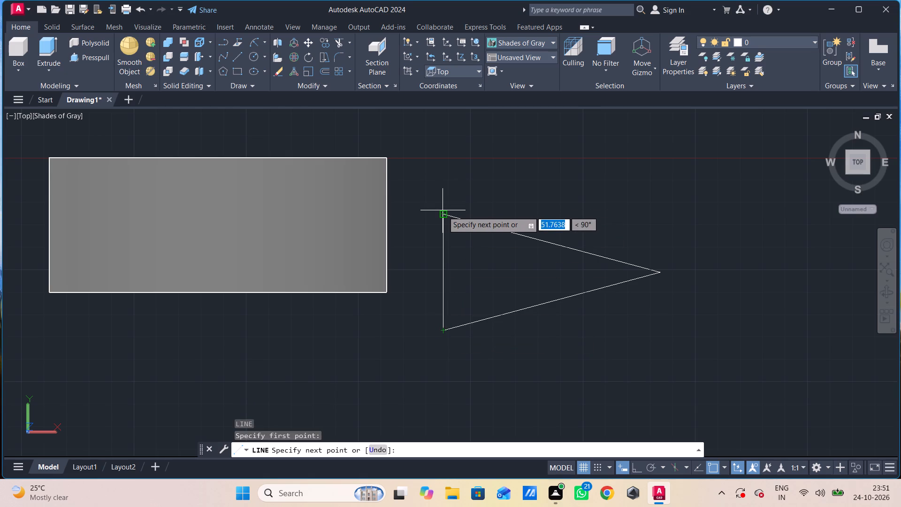
click(443, 211)
key(Escape)
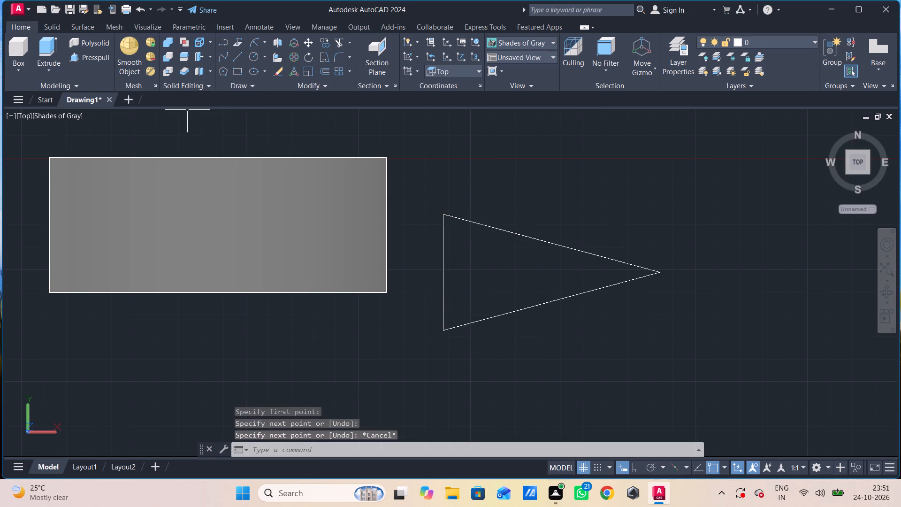
Join the three lines of the triangle into a single polyline.
drag(696, 238, 689, 262)
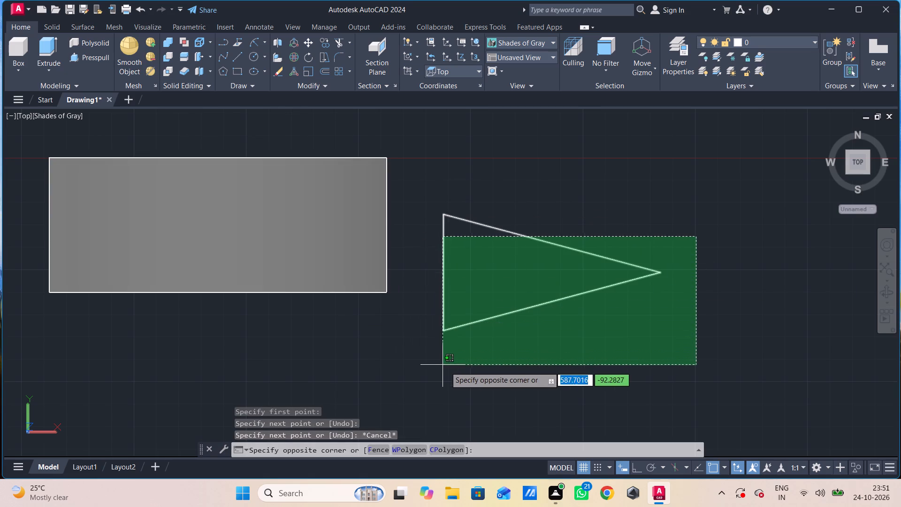
drag(423, 367, 431, 369)
key(j)
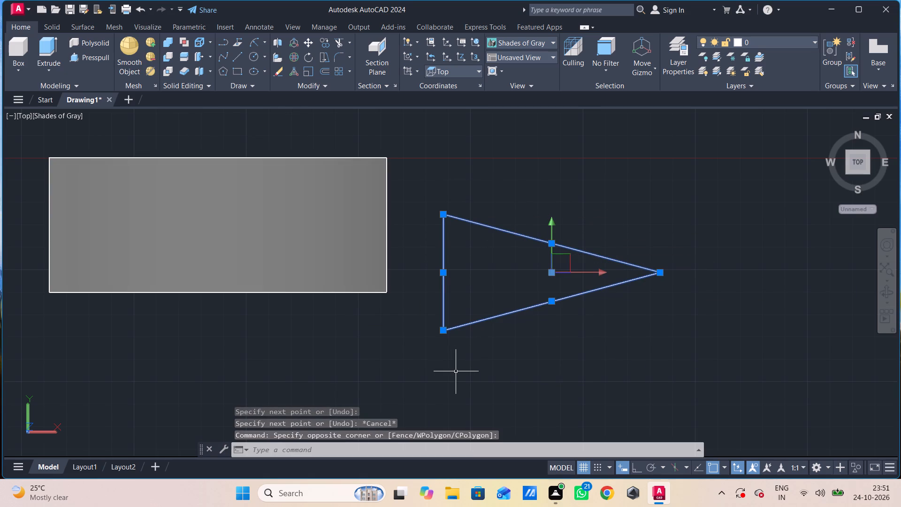
click(507, 393)
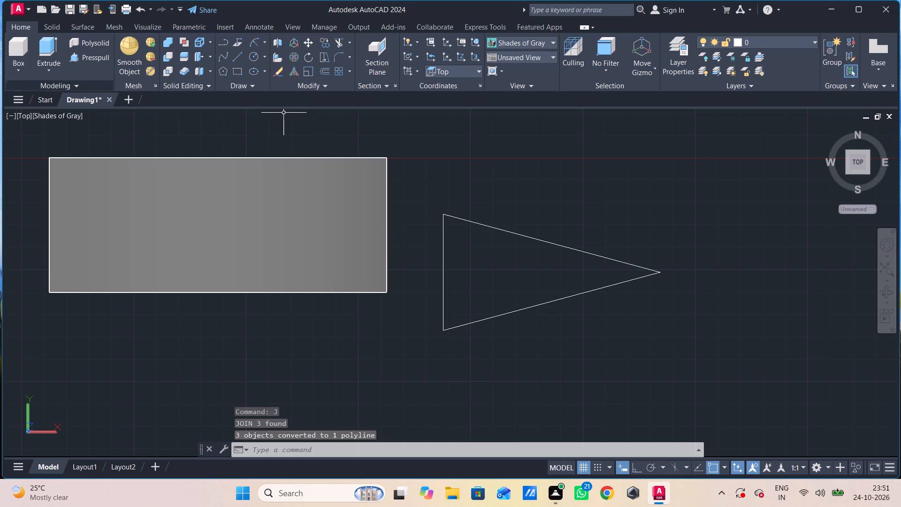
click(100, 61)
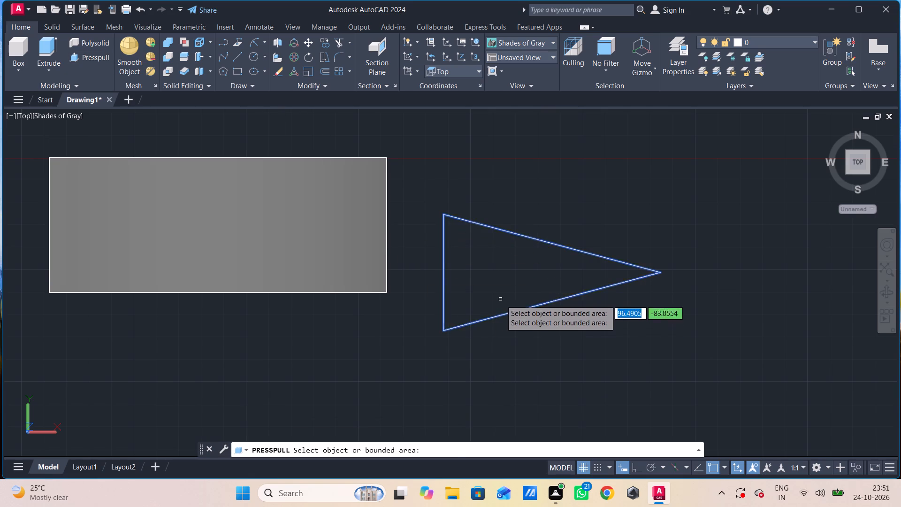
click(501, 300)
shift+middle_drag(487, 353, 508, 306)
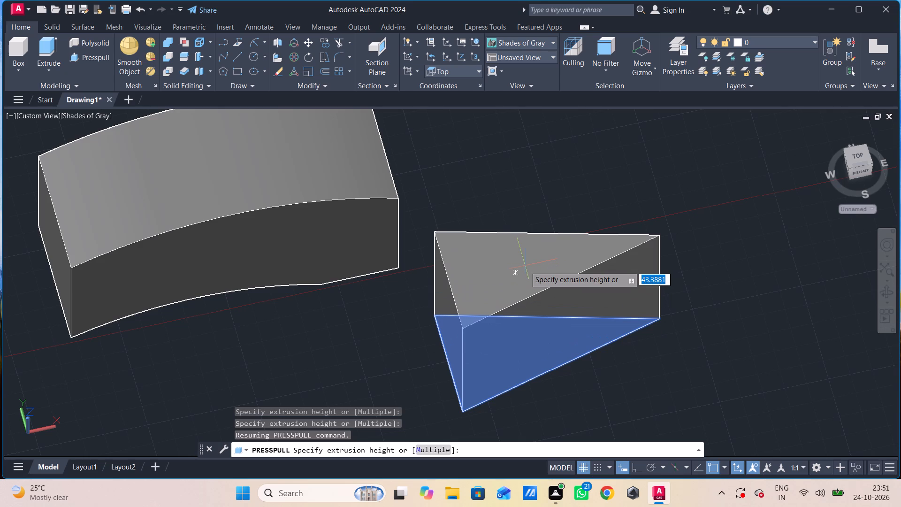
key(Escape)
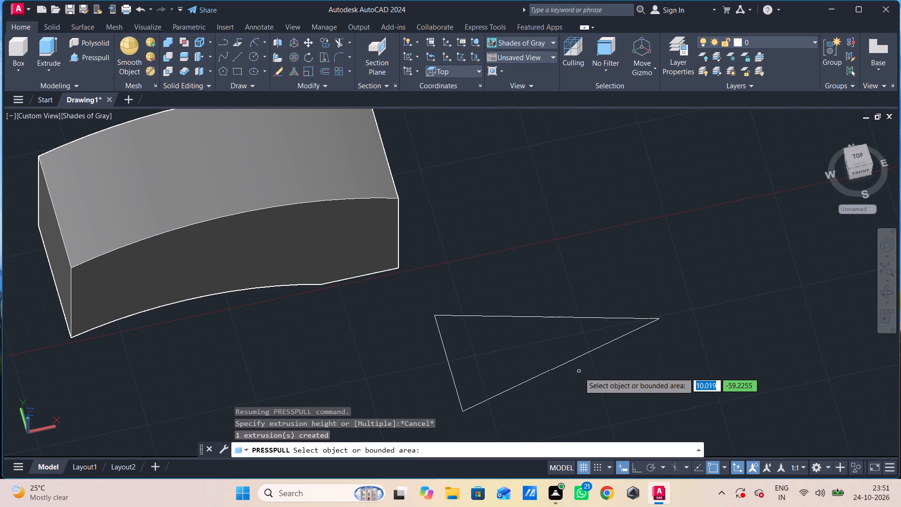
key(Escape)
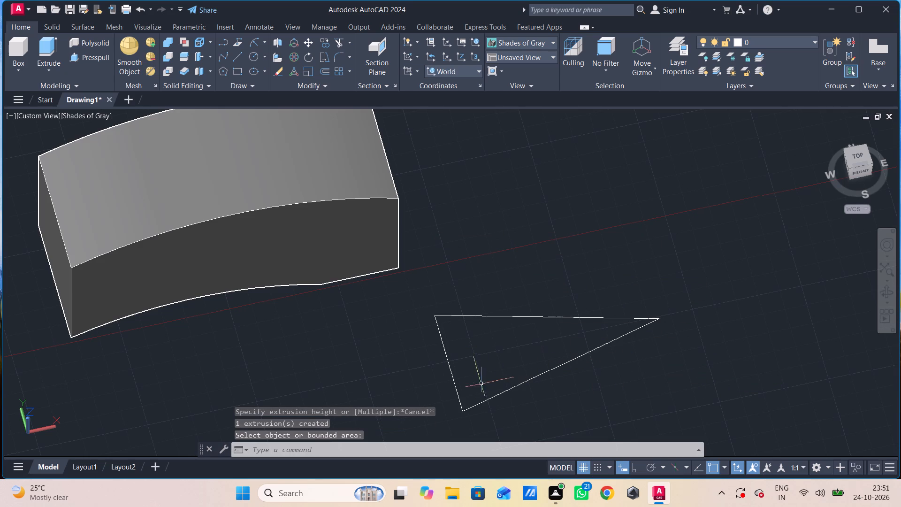
Move the triangle from the midpoint of its short side to the midpoint of the solid's upper edge at the far end from the flat foot.
drag(482, 371, 482, 379)
click(447, 391)
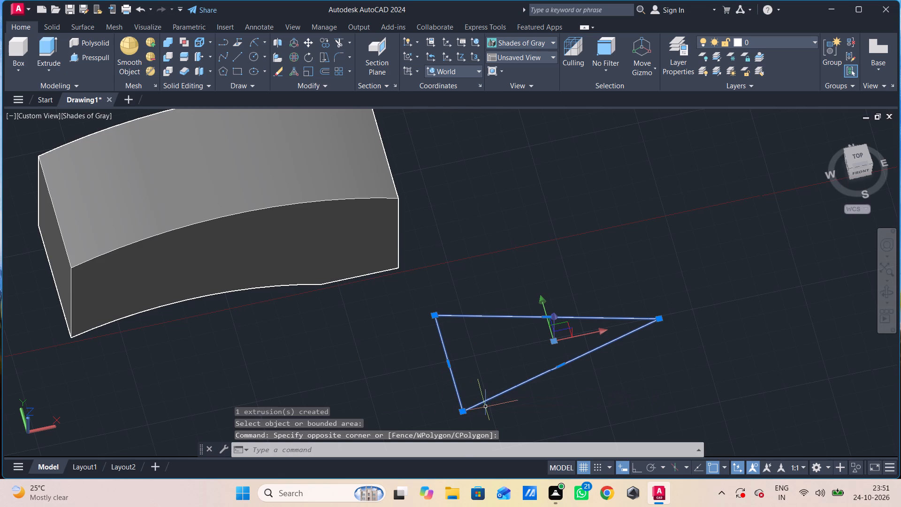
key(m)
key(space)
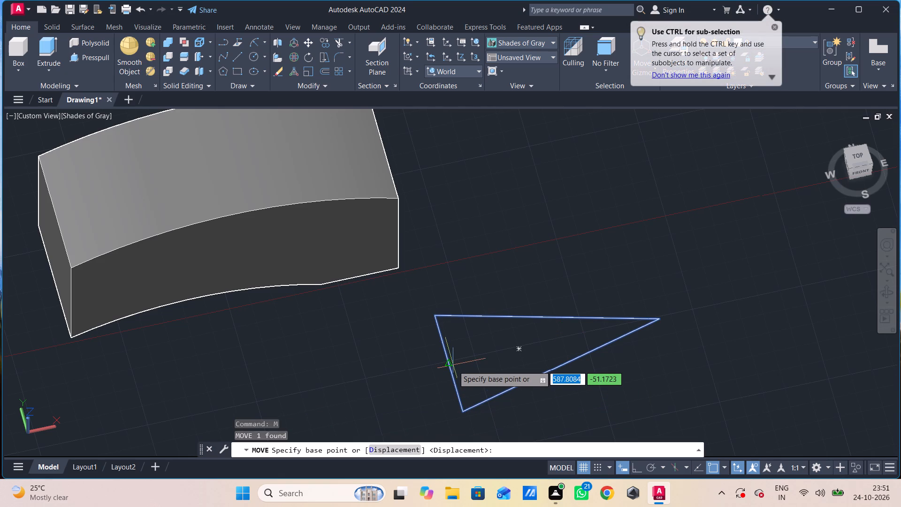
click(443, 363)
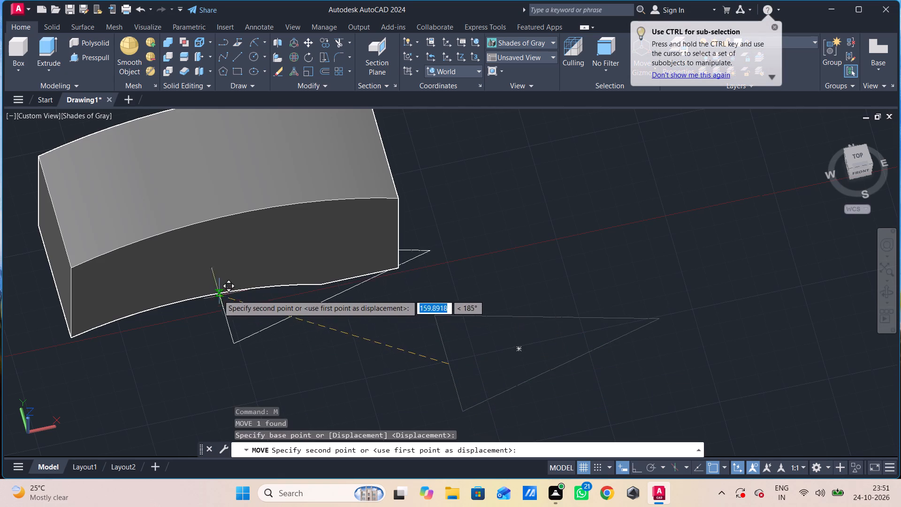
click(52, 213)
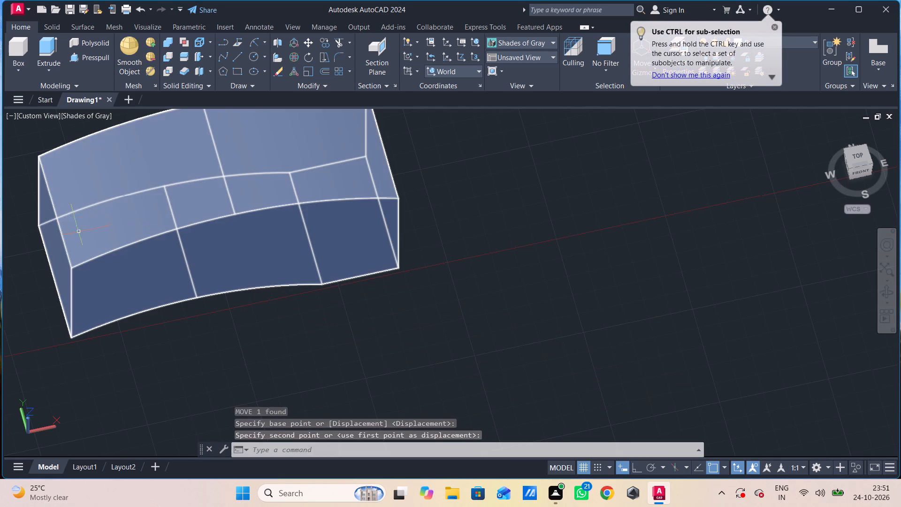
Set the visual style to 2D Wireframe.
shift+middle_drag(130, 263, 200, 103)
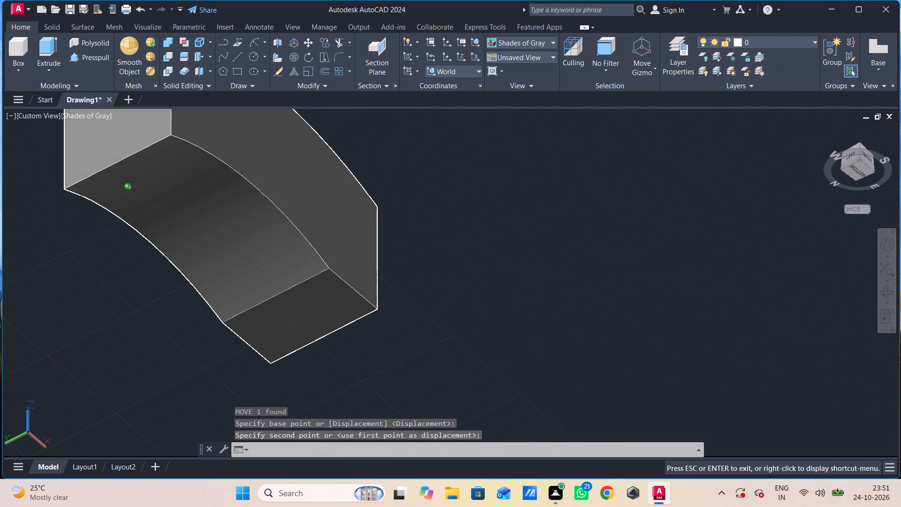
shift+middle_drag(200, 103, 149, 230)
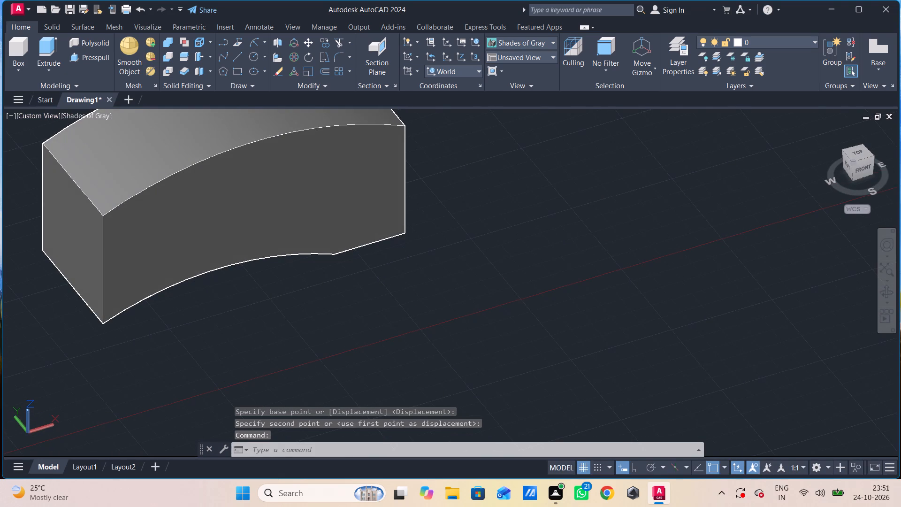
click(74, 114)
click(101, 146)
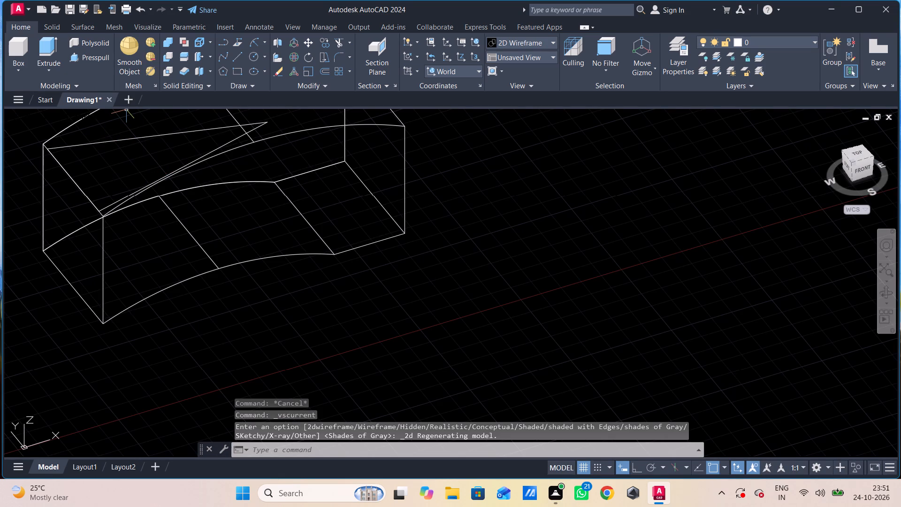
Presspull the triangle downward about 133, past the underside of the arched solid.
click(94, 54)
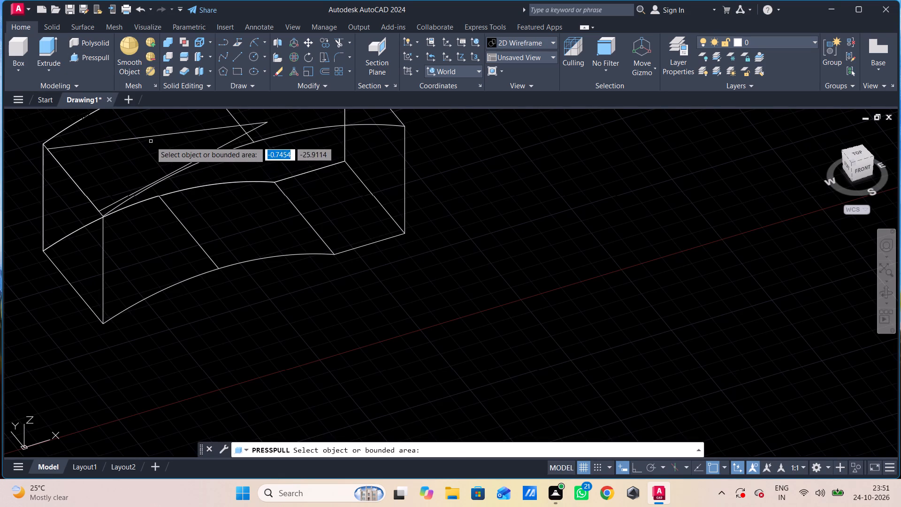
click(152, 135)
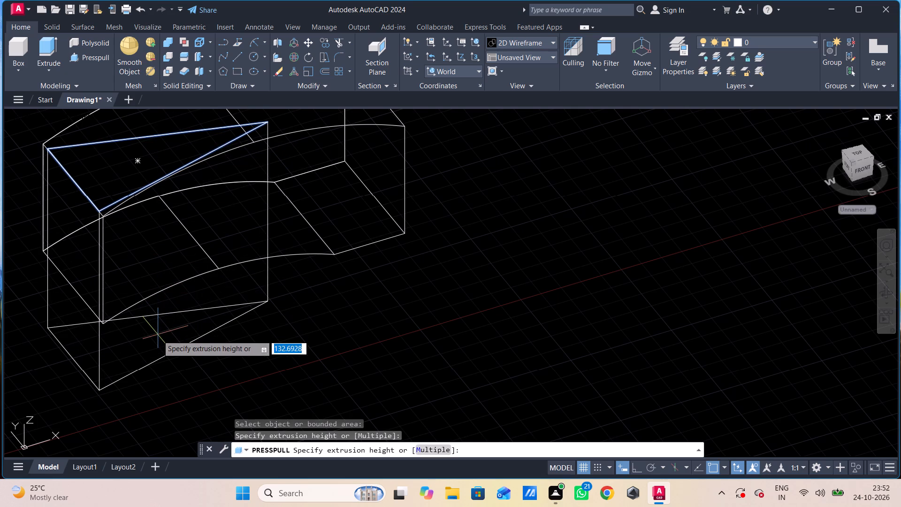
click(158, 335)
Presspull the same triangle upward until it extends past the crown of the arched solid.
middle_drag(173, 173, 175, 252)
scroll(175, 223, down, 1)
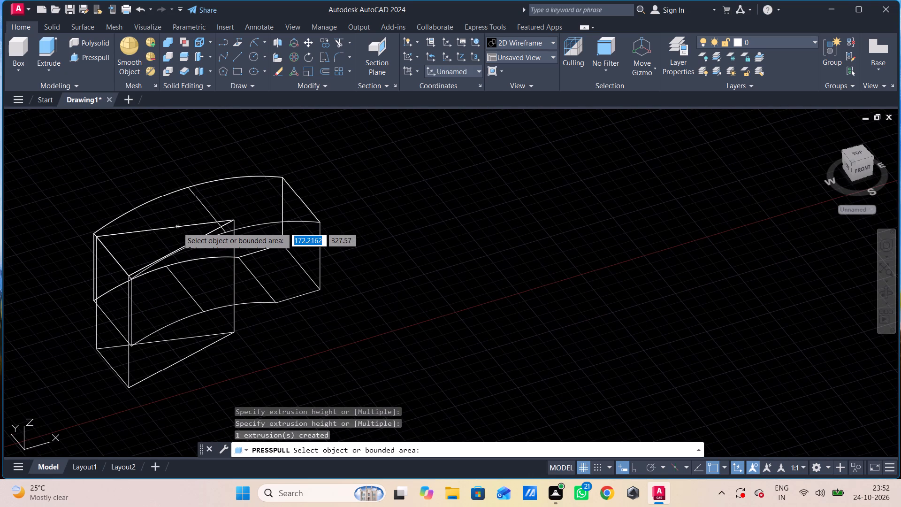
click(177, 227)
click(177, 233)
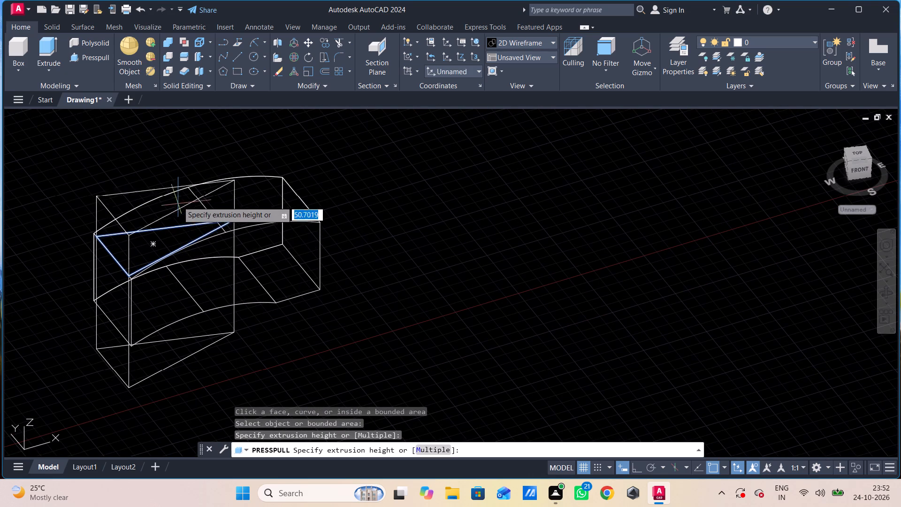
click(177, 170)
key(Escape)
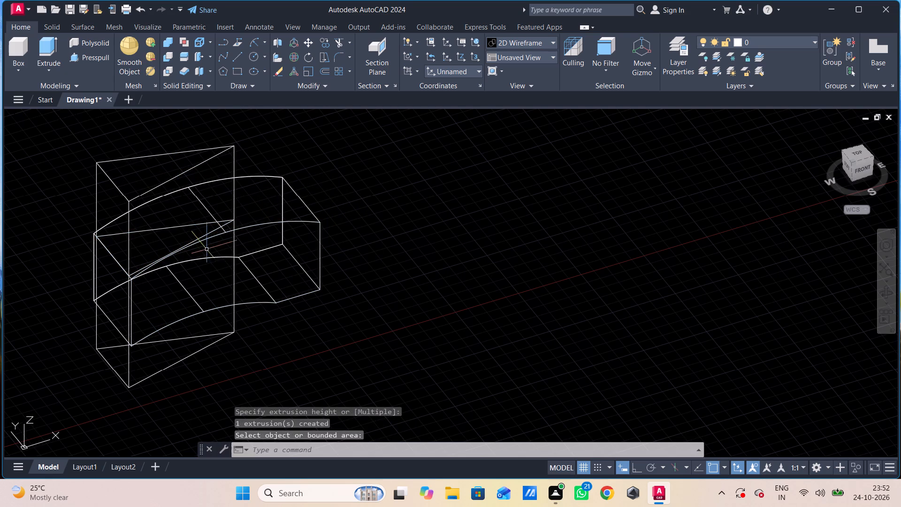
Set the visual style to Shades of Gray.
click(95, 115)
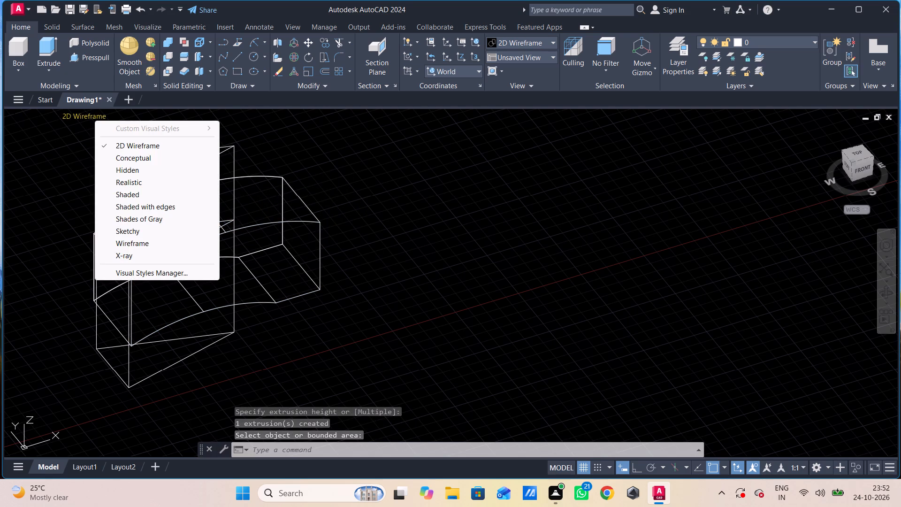
click(126, 215)
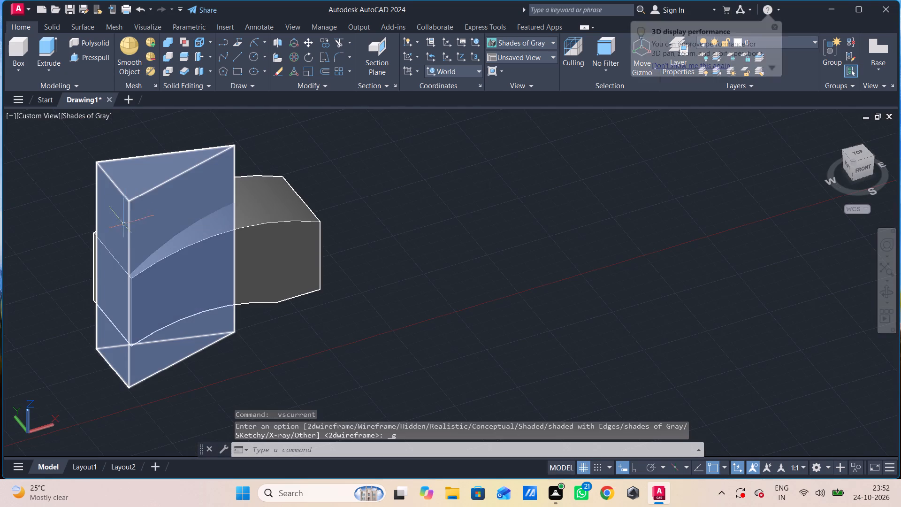
Subtract the triangular prism from the arched solid to cut a V-notch through its end.
text(sy)
key(c)
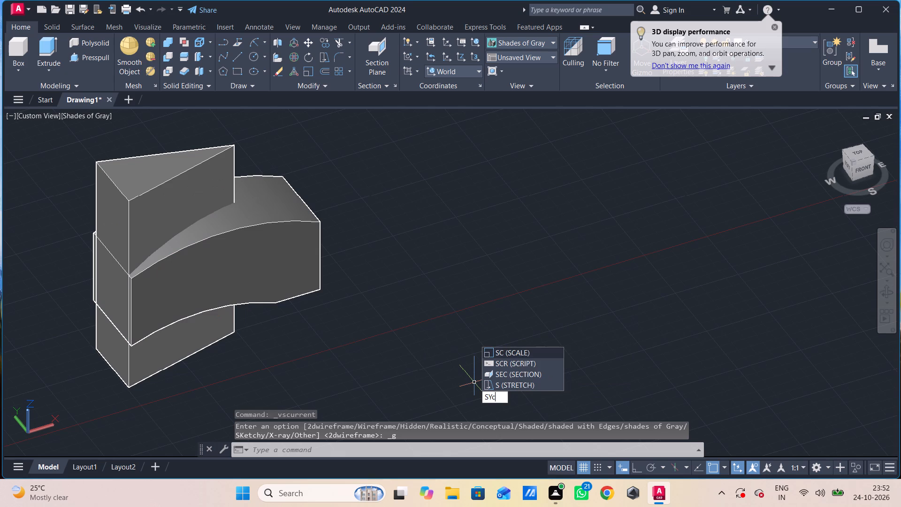
key(BackSpace)
key(BackSpace)
key(u)
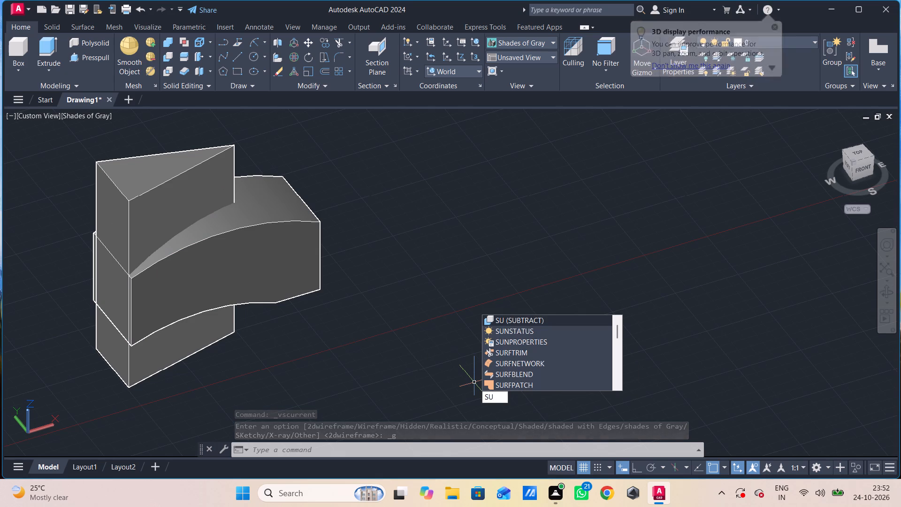
text(b)
key(space)
click(285, 239)
key(space)
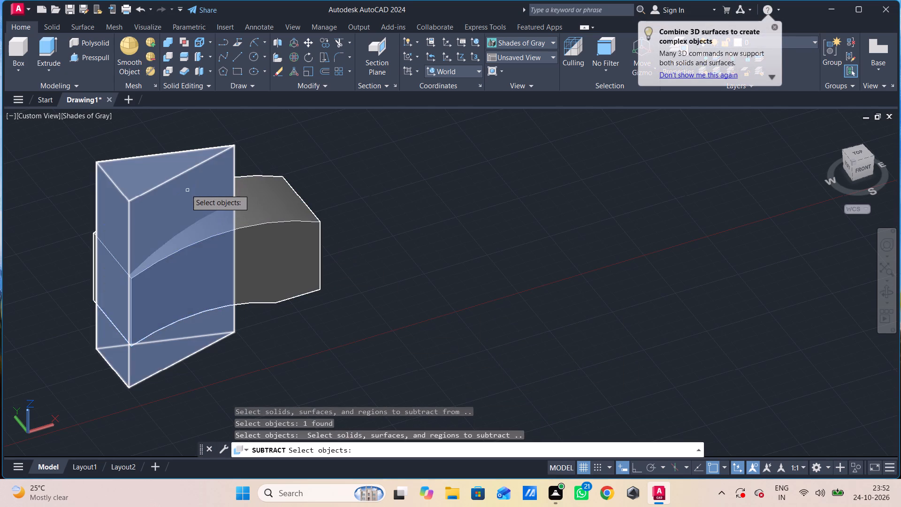
click(178, 179)
key(space)
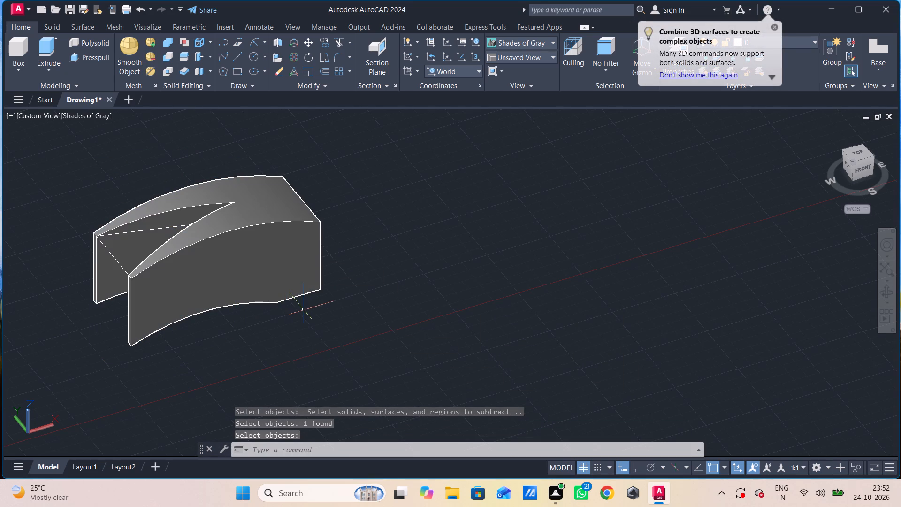
key(Escape)
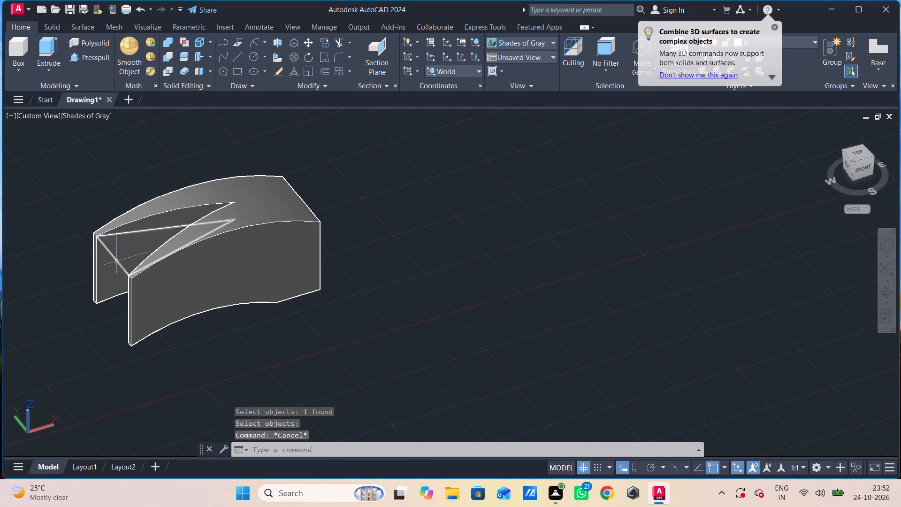
Delete the leftover triangle polyline at the mouth of the V-notch.
click(117, 262)
key(Delete)
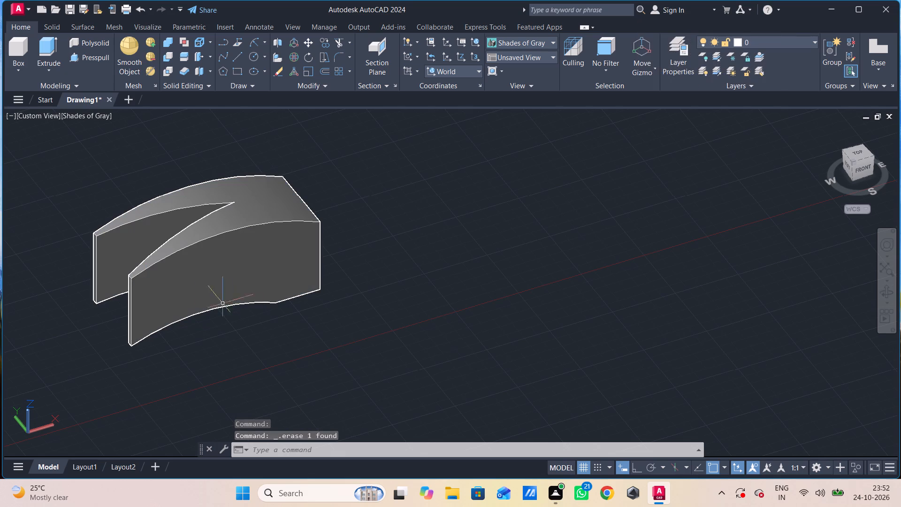
Switch to the Right view and draw a circle of radius 25 in the empty space beside the arched solid.
shift+middle_drag(454, 311, 383, 317)
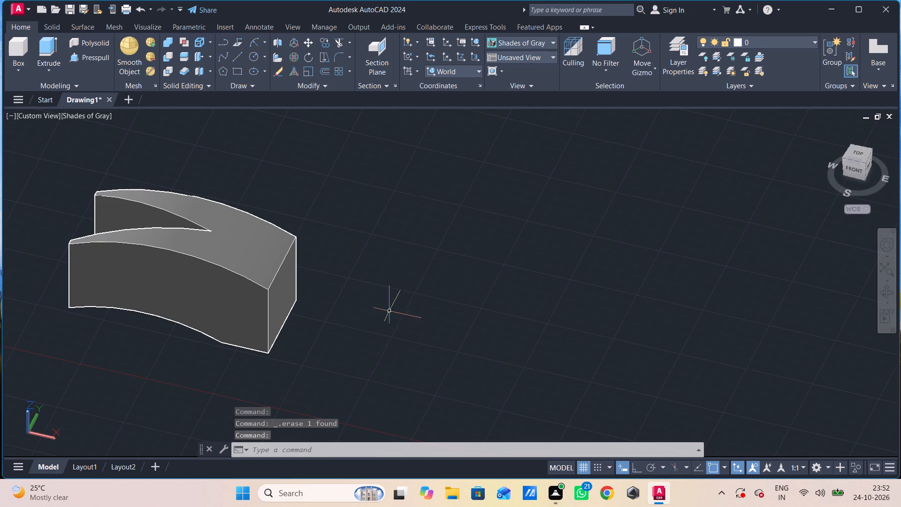
click(34, 120)
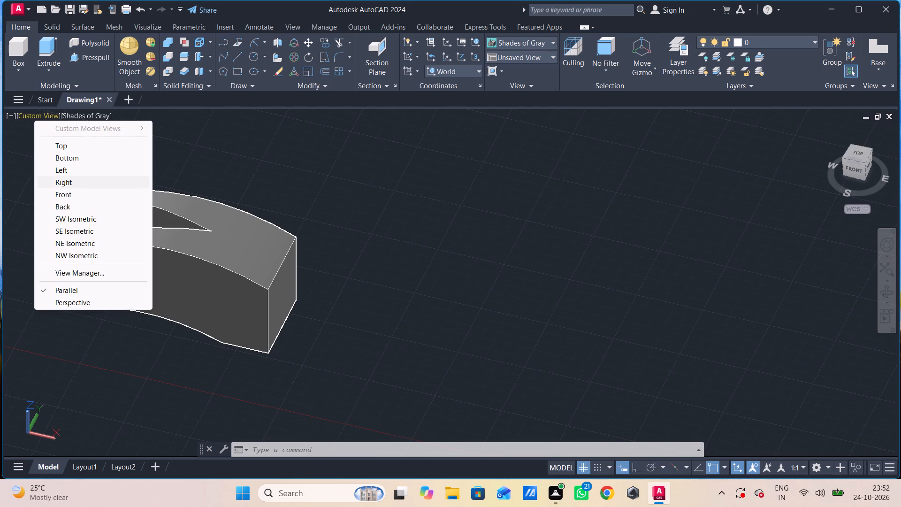
click(74, 181)
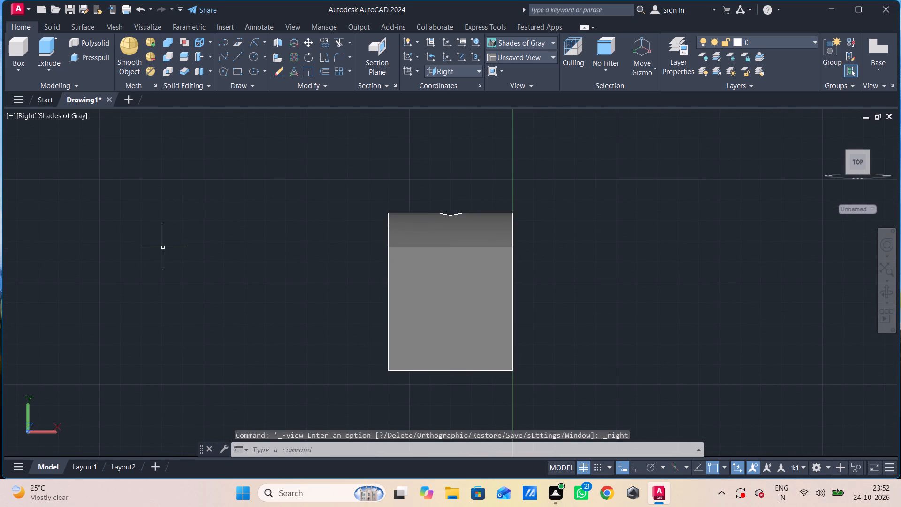
text(c)
key(space)
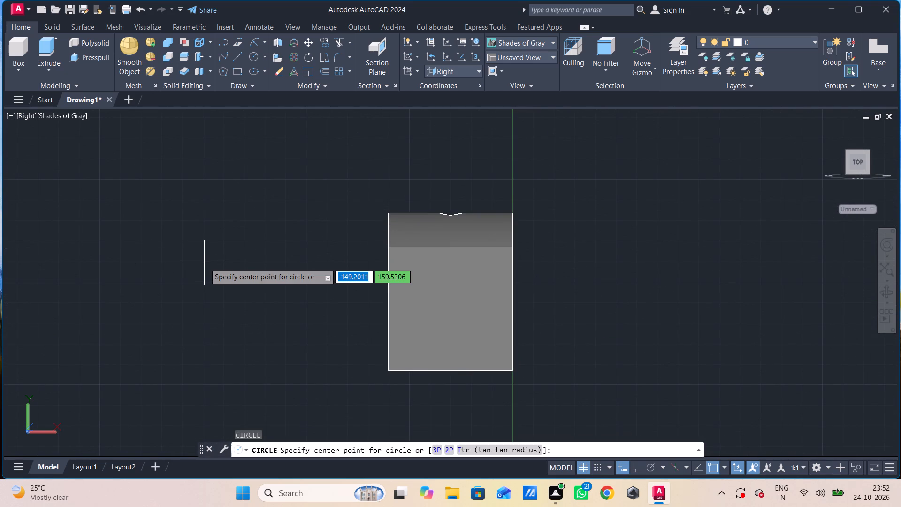
middle_drag(608, 321, 473, 310)
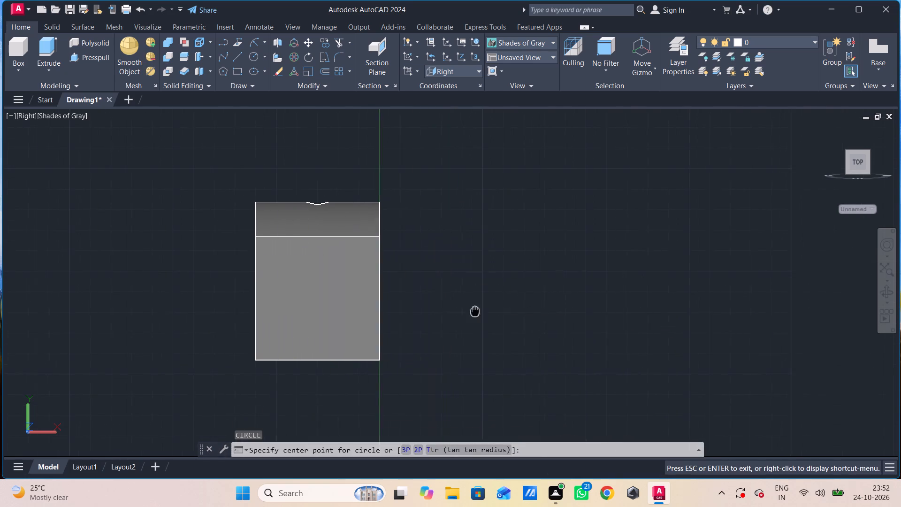
click(555, 304)
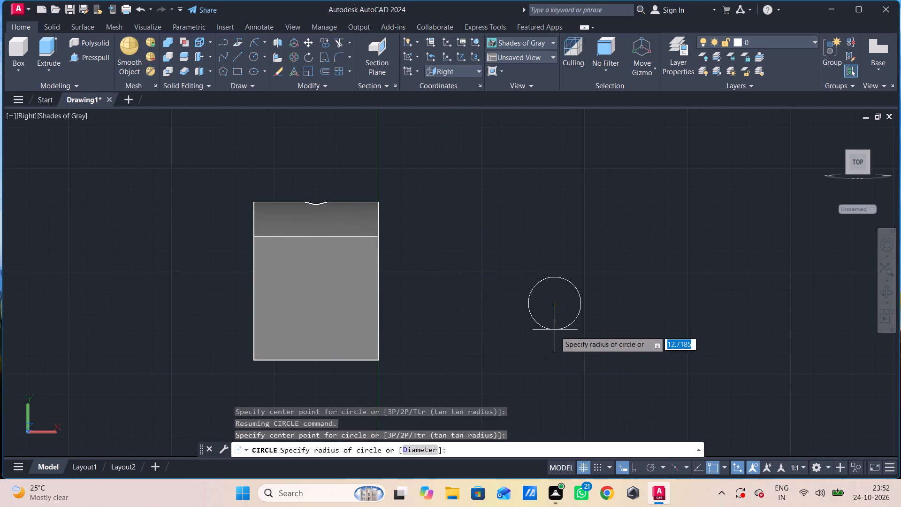
text(25)
key(Return)
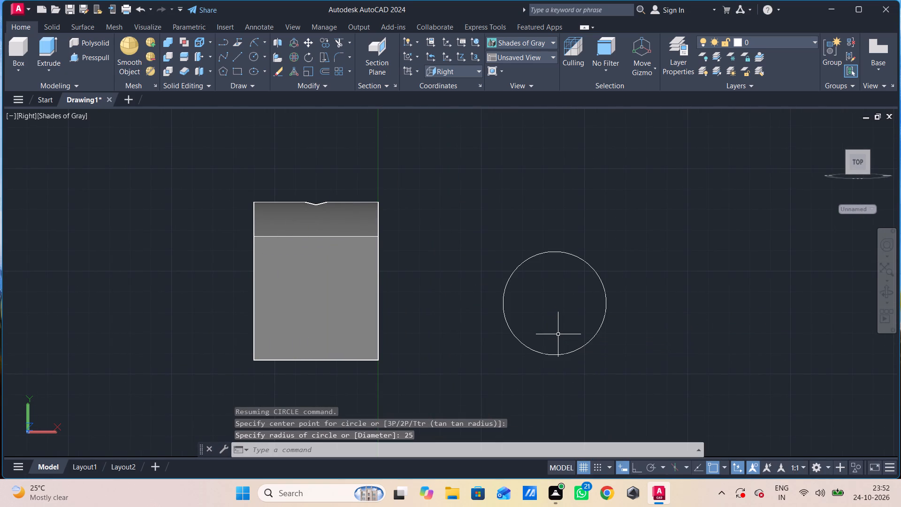
Draw a concentric circle of radius 15 inside the radius 25 circle.
key(space)
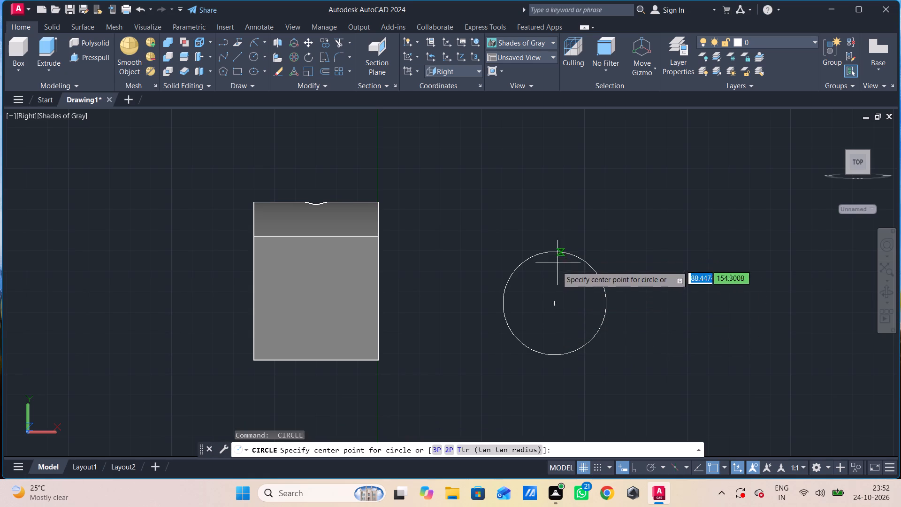
click(556, 304)
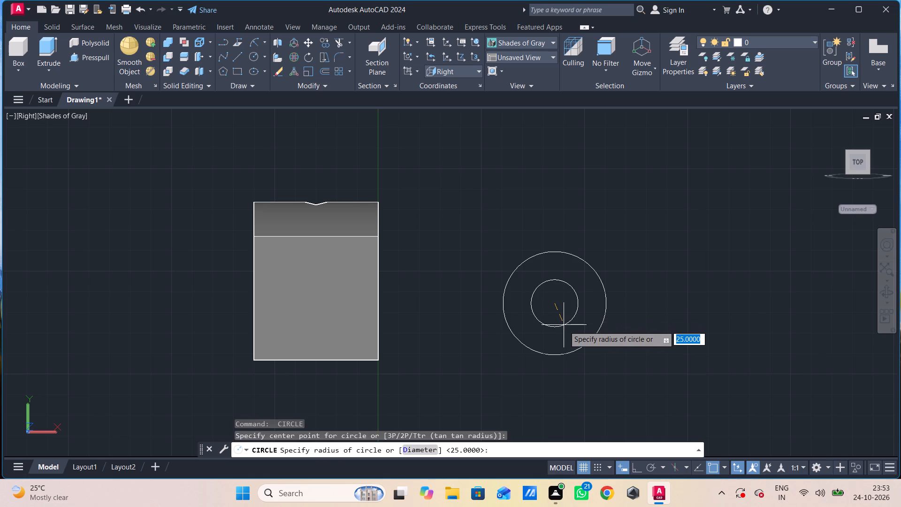
text(15)
key(Return)
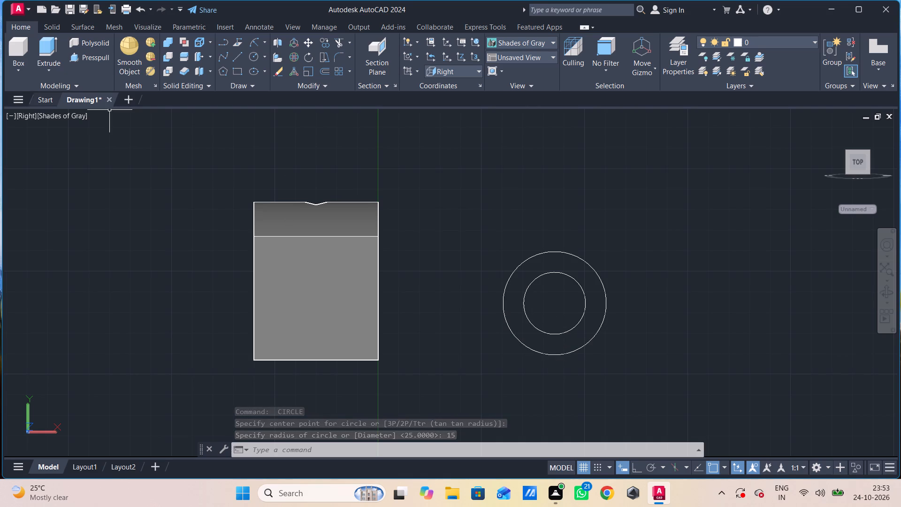
Presspull the inner circle's area by 40 into a cylinder toward the arched solid's side.
click(77, 59)
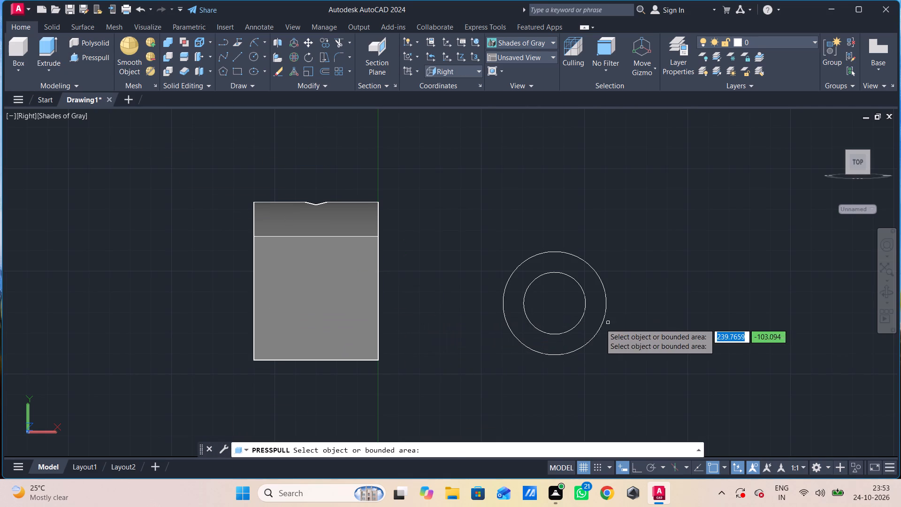
click(568, 319)
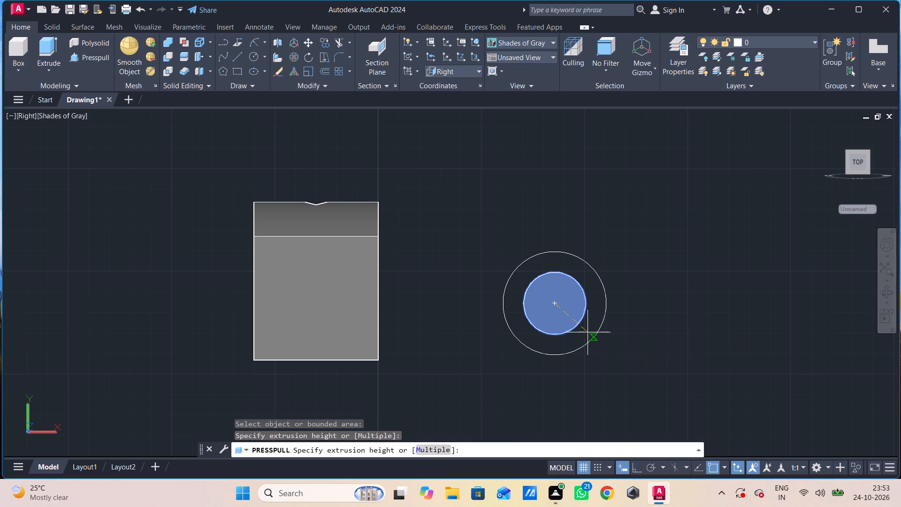
shift+middle_drag(562, 333, 506, 334)
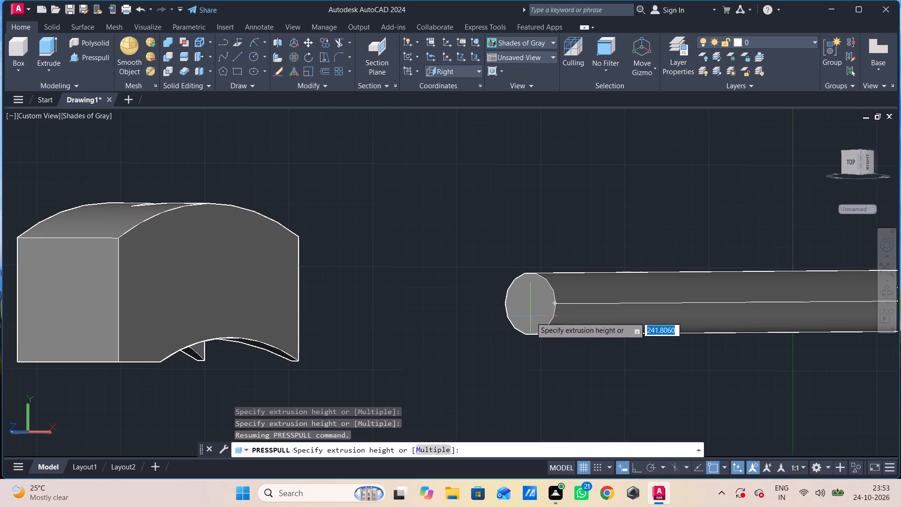
scroll(531, 317, down, 3)
middle_click(514, 314)
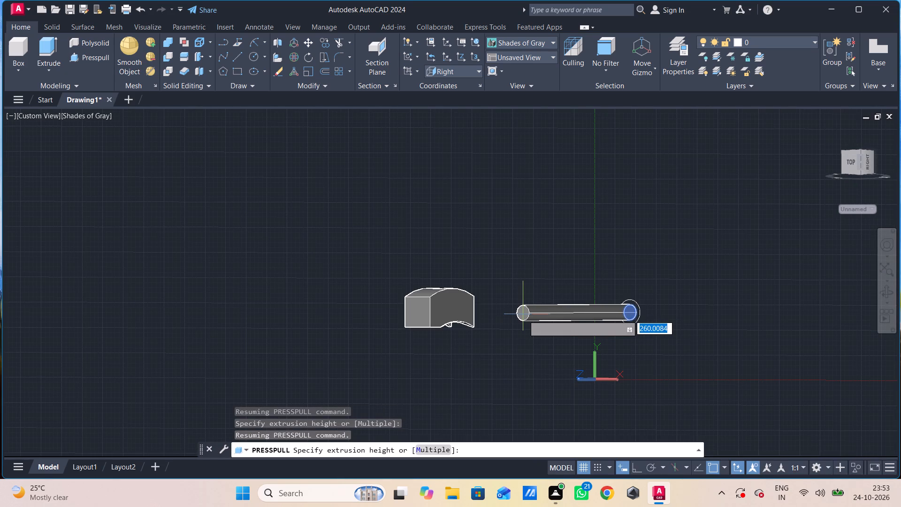
text(40)
key(Return)
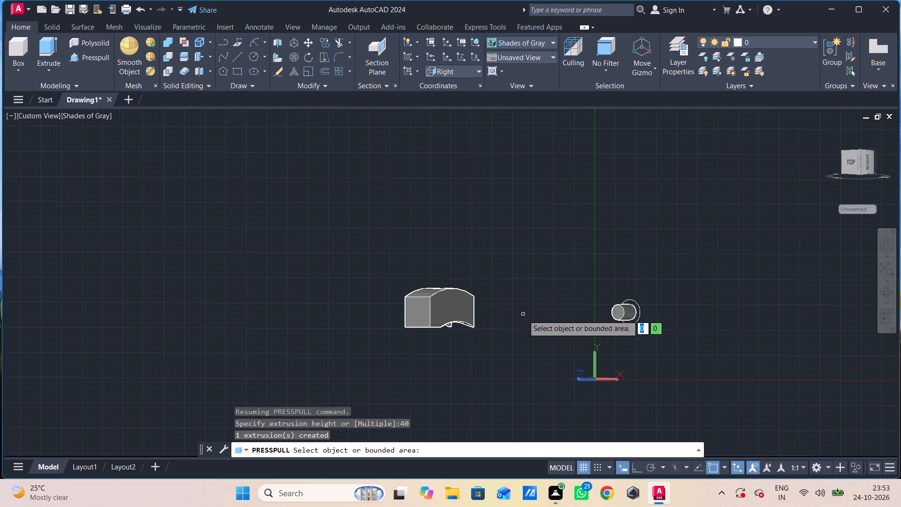
Presspull the ring area between the two circles by 20 to form a collar around the cylinder.
scroll(616, 314, up, 3)
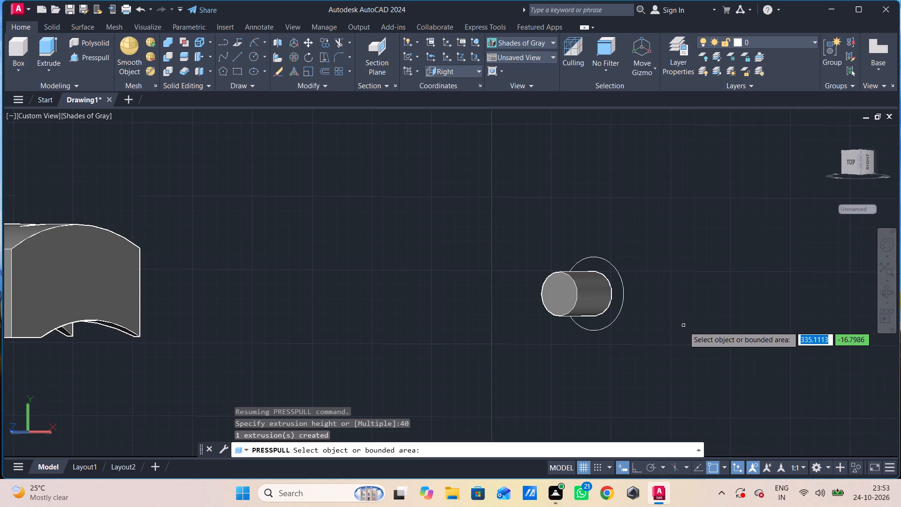
scroll(684, 326, up, 1)
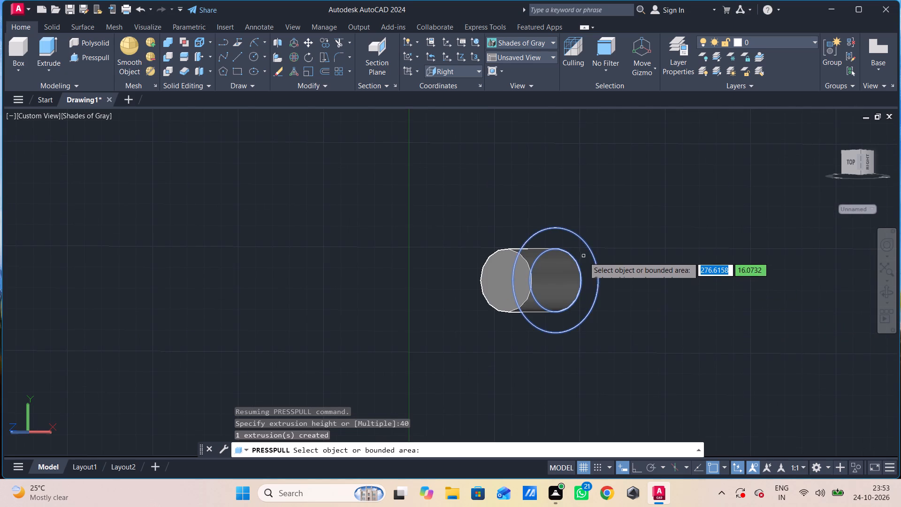
click(584, 257)
text(20)
key(Return)
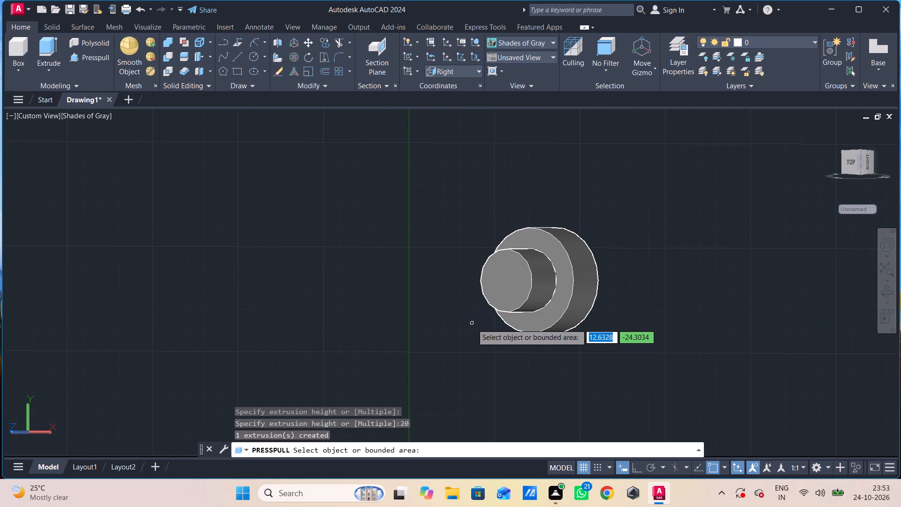
key(Escape)
3D-rotate the cylinder and collar together with their circles by 180 degrees about the vertical axis.
scroll(473, 324, down, 2)
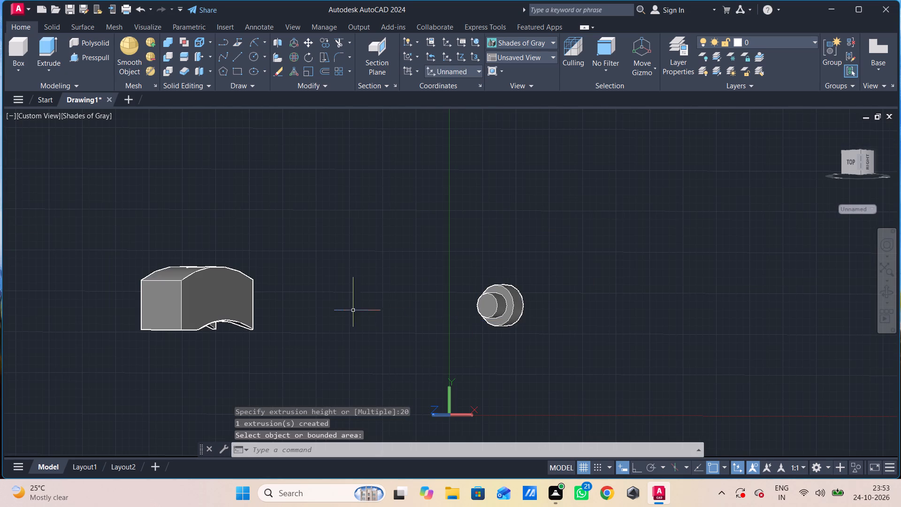
shift+middle_drag(231, 313, 298, 324)
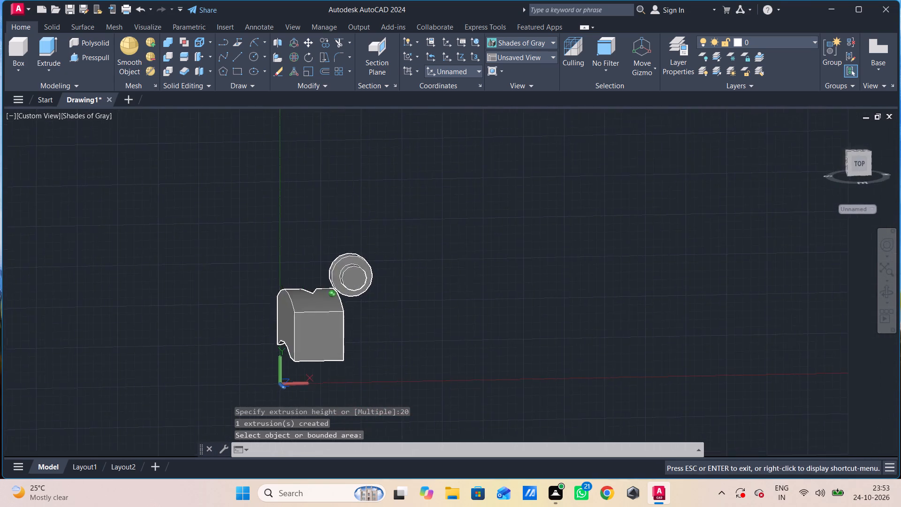
shift+middle_drag(298, 324, 439, 330)
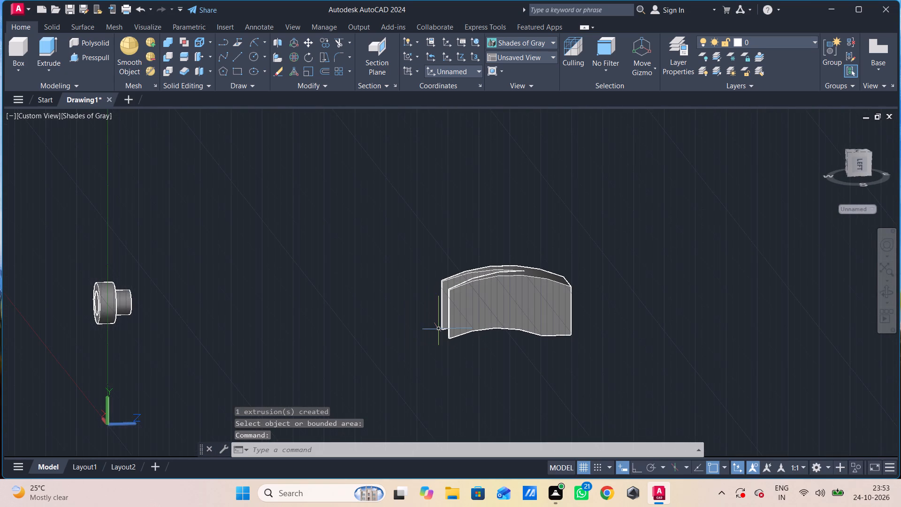
click(152, 295)
click(90, 310)
key(3)
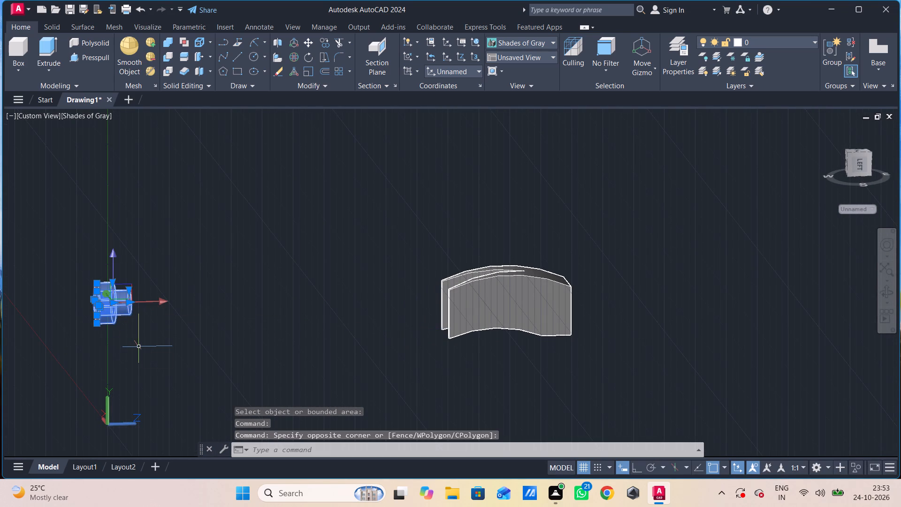
click(155, 373)
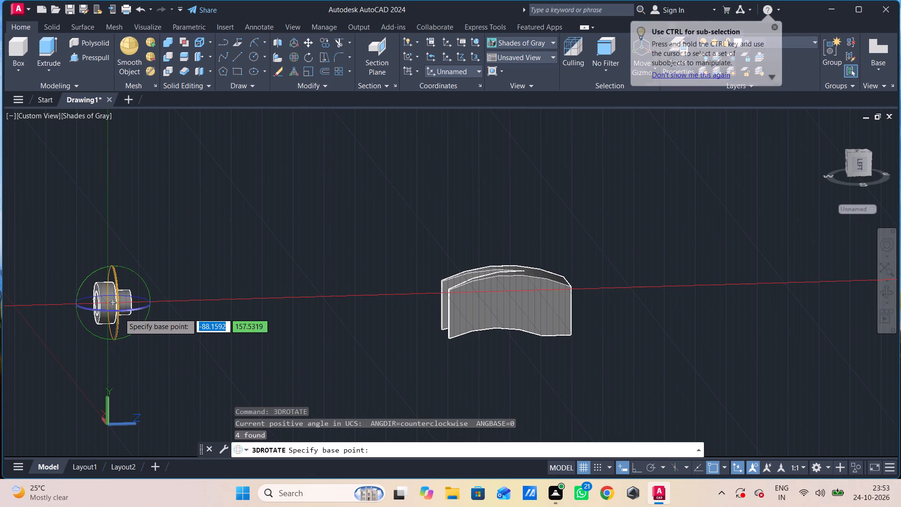
click(122, 311)
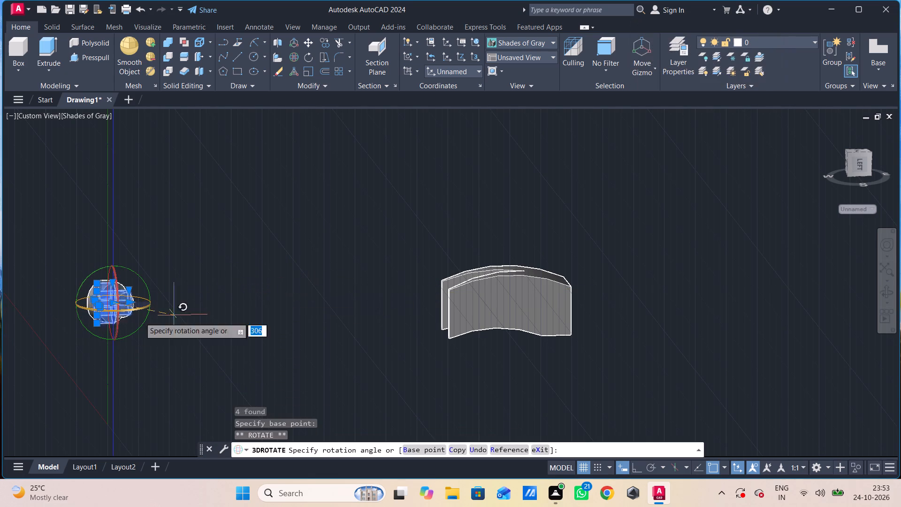
key(Escape)
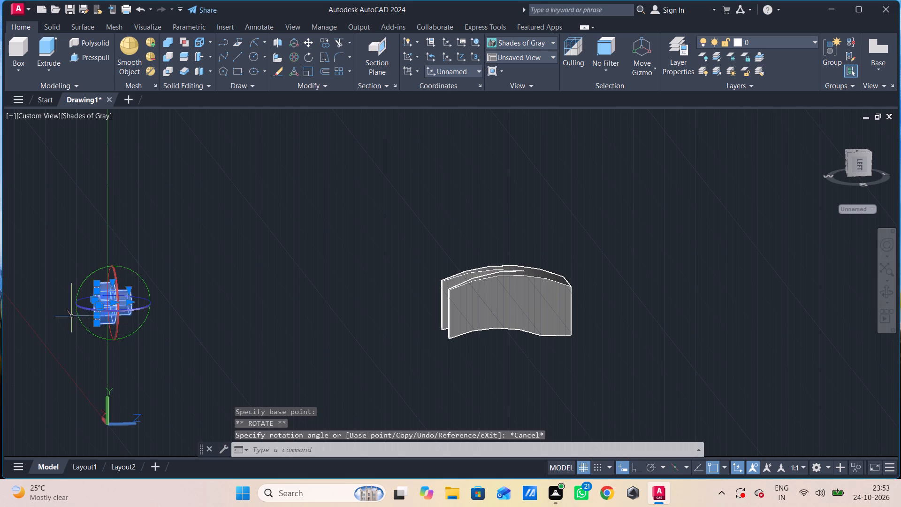
click(143, 309)
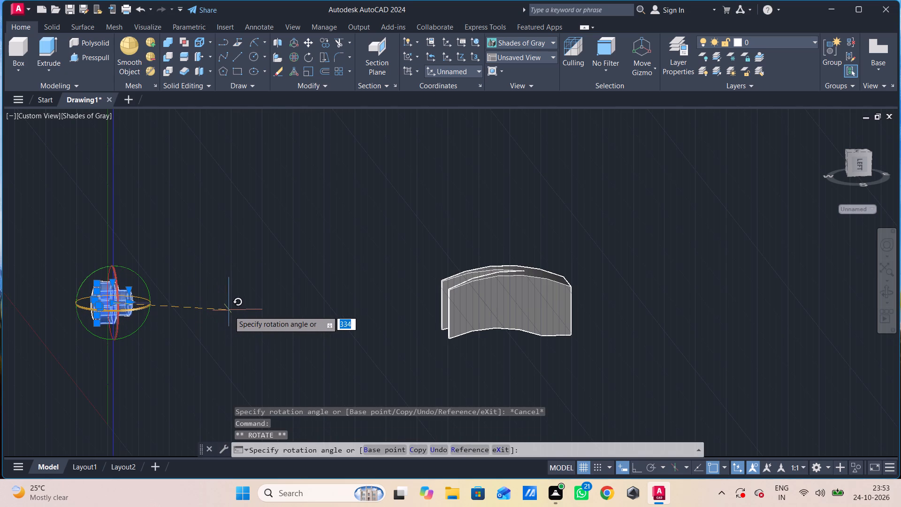
key(1)
text(80)
key(Return)
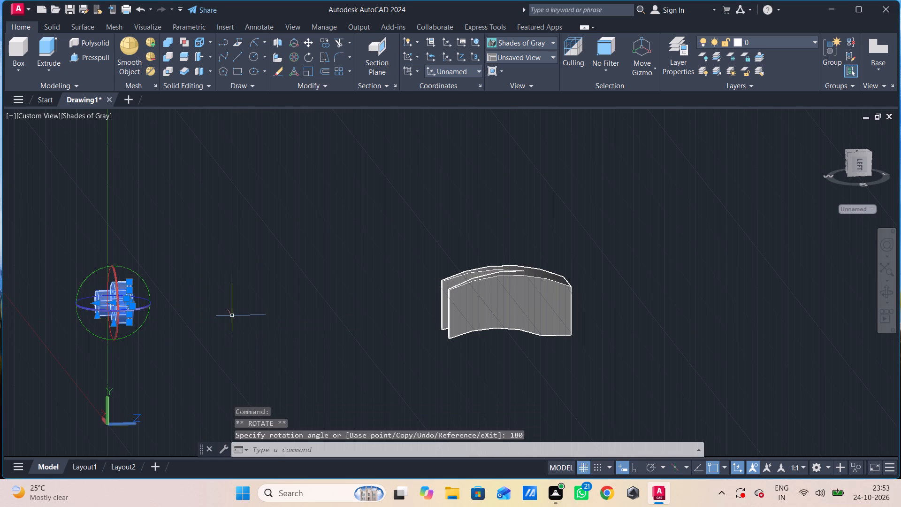
key(Escape)
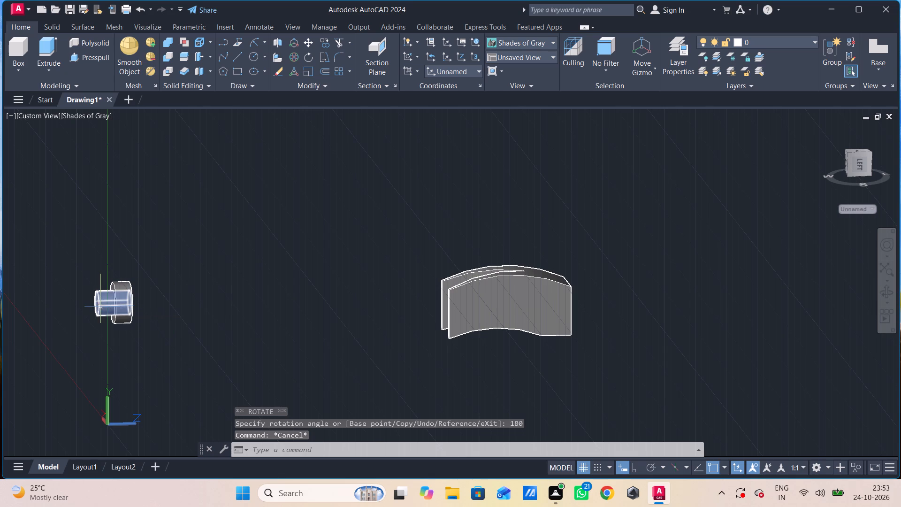
Move the stepped cylinder and its circles from the small cylinder's free end center toward the arched solid's flat end face.
scroll(109, 304, up, 1)
click(158, 285)
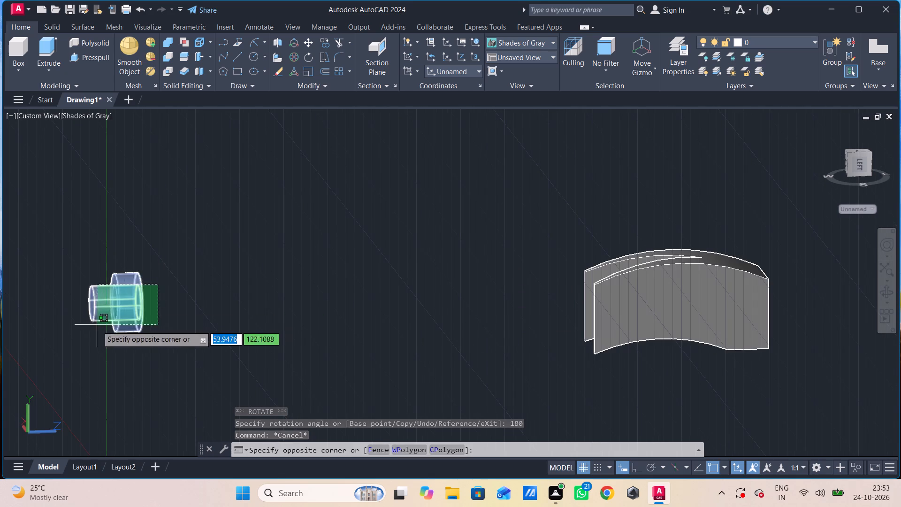
click(95, 326)
text(m)
key(space)
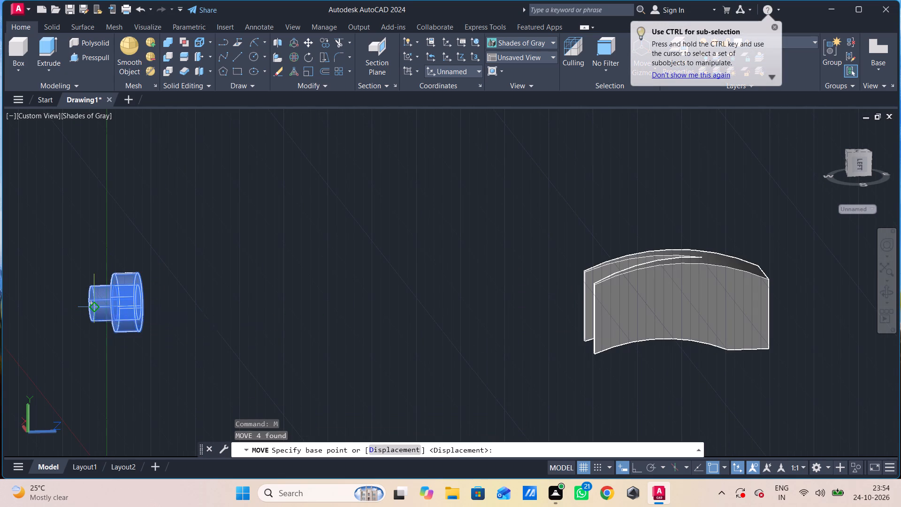
scroll(93, 304, up, 2)
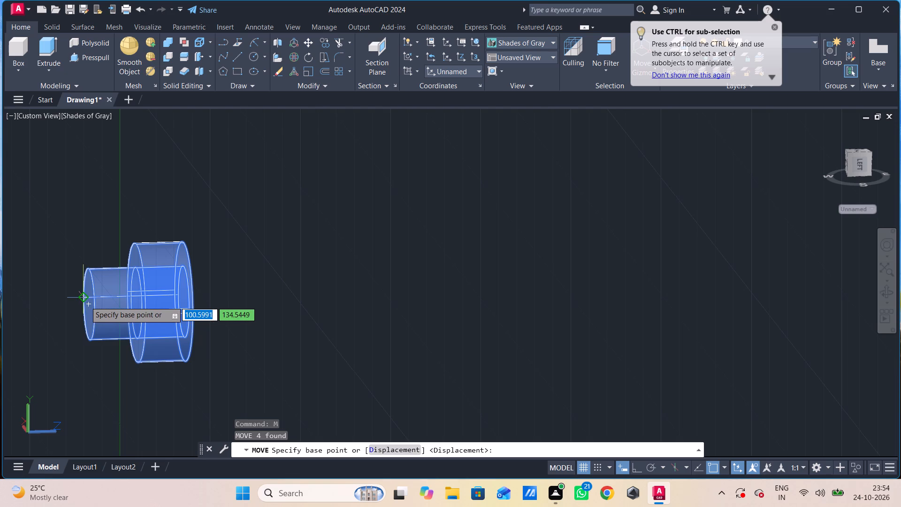
click(90, 303)
scroll(372, 332, down, 2)
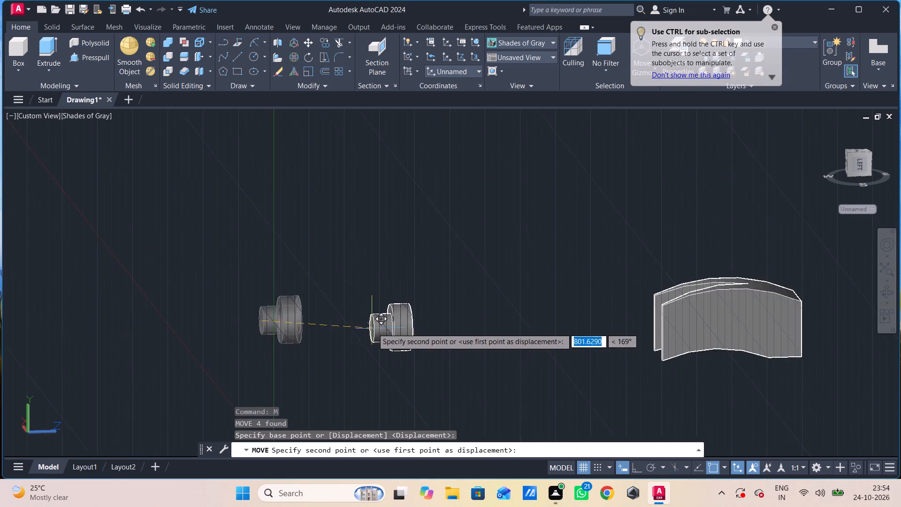
scroll(373, 328, down, 2)
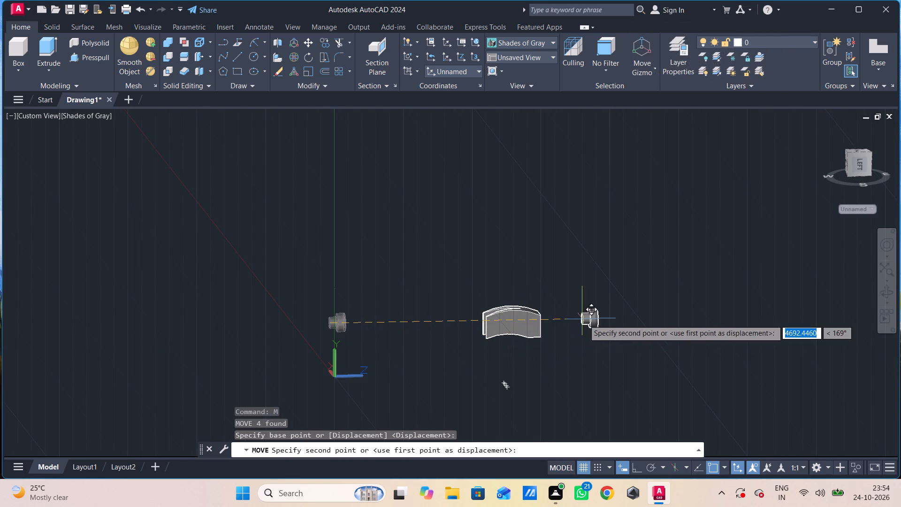
middle_drag(584, 320, 482, 327)
middle_click(449, 334)
scroll(448, 335, down, 1)
scroll(449, 335, up, 4)
shift+middle_drag(469, 331, 394, 341)
shift+middle_drag(485, 352, 469, 357)
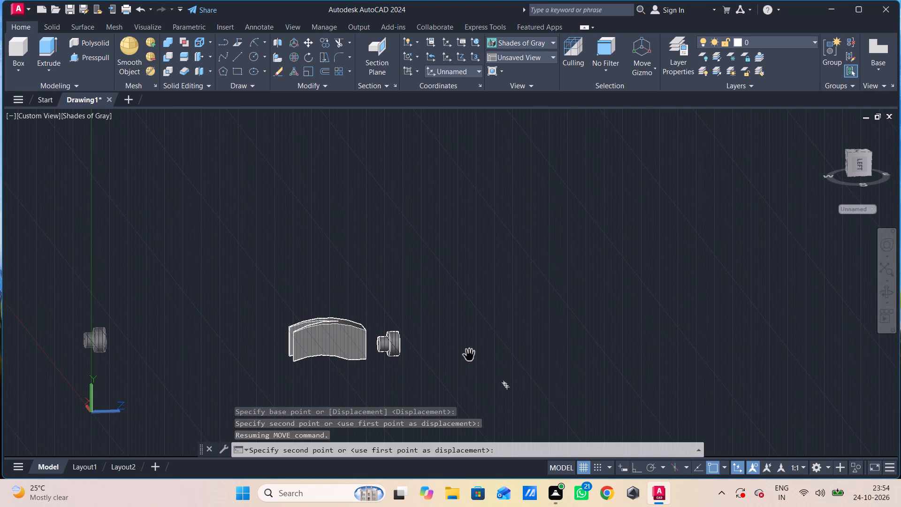
key(Escape)
shift+middle_drag(460, 351, 401, 361)
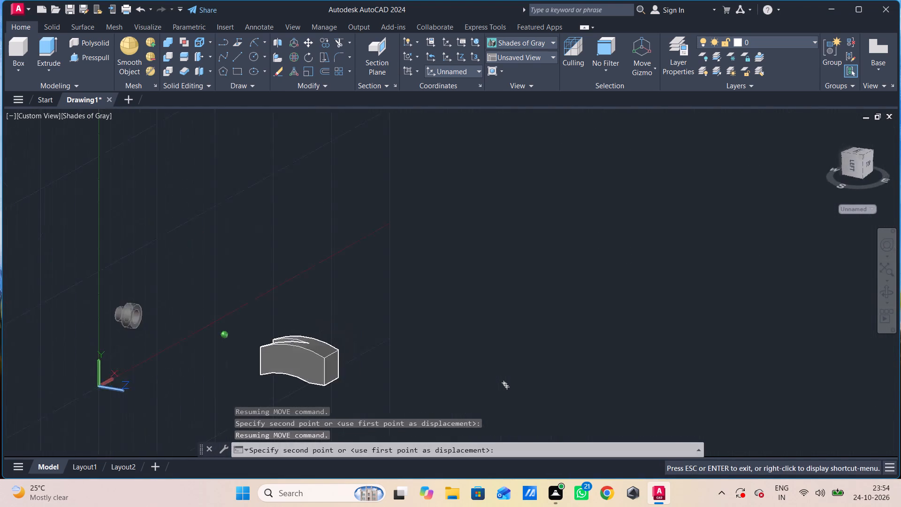
shift+middle_drag(401, 361, 369, 358)
scroll(345, 368, up, 3)
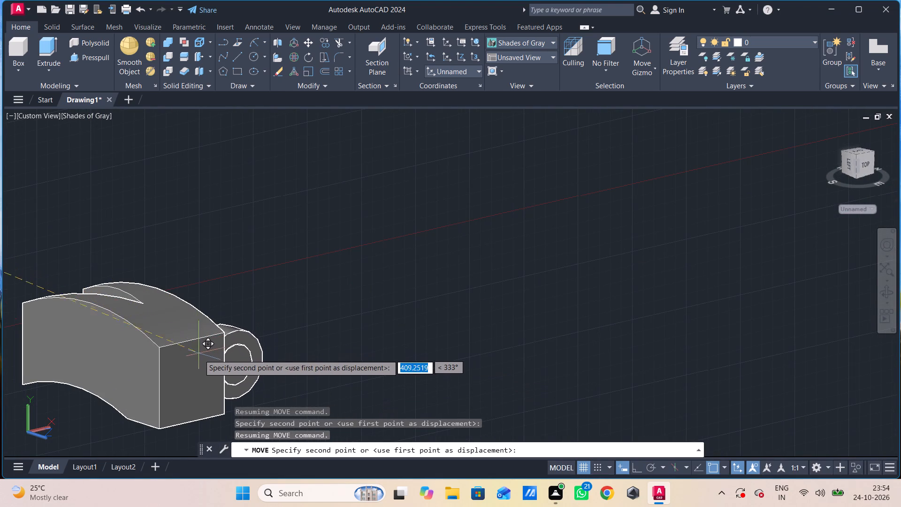
click(199, 378)
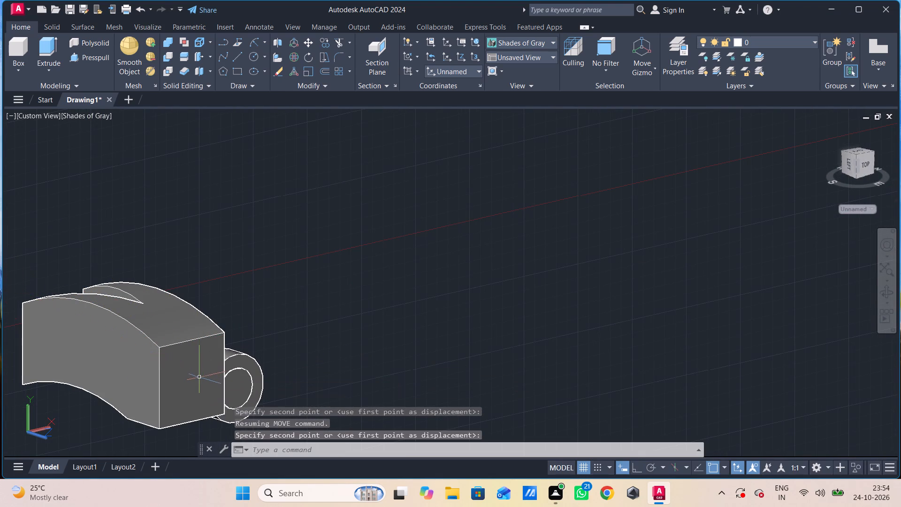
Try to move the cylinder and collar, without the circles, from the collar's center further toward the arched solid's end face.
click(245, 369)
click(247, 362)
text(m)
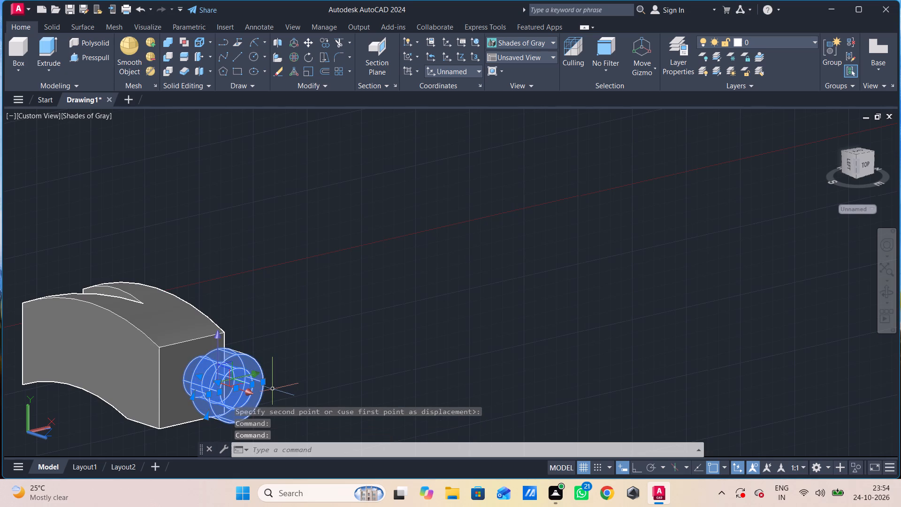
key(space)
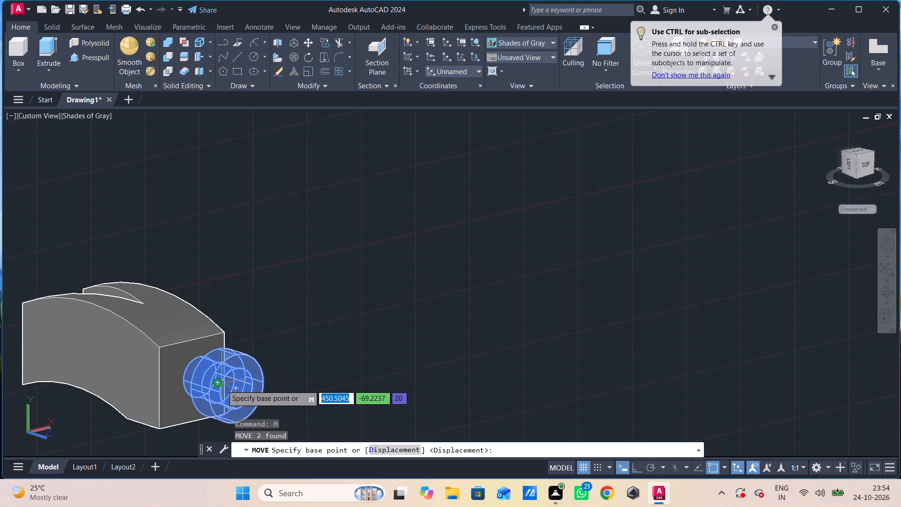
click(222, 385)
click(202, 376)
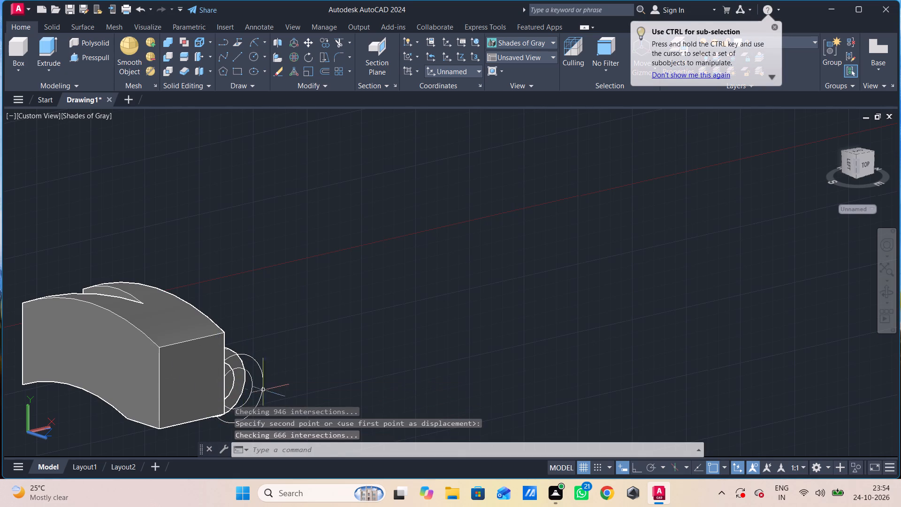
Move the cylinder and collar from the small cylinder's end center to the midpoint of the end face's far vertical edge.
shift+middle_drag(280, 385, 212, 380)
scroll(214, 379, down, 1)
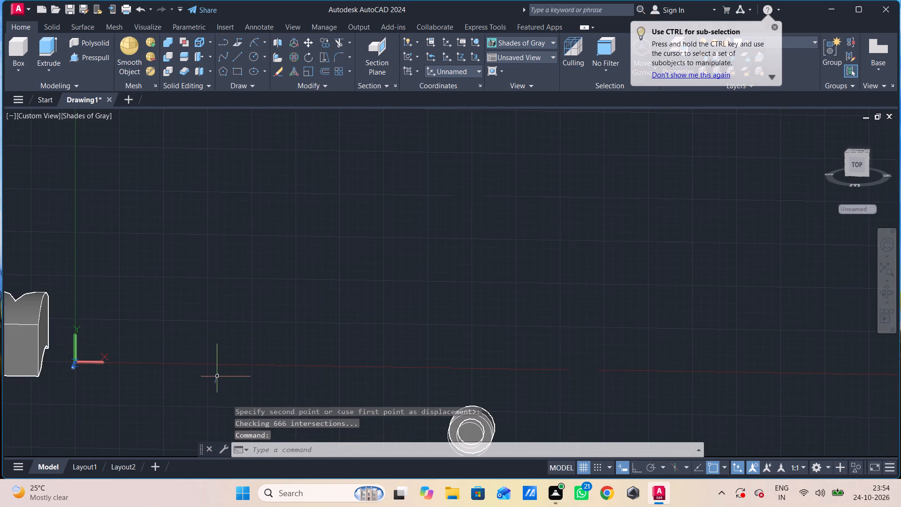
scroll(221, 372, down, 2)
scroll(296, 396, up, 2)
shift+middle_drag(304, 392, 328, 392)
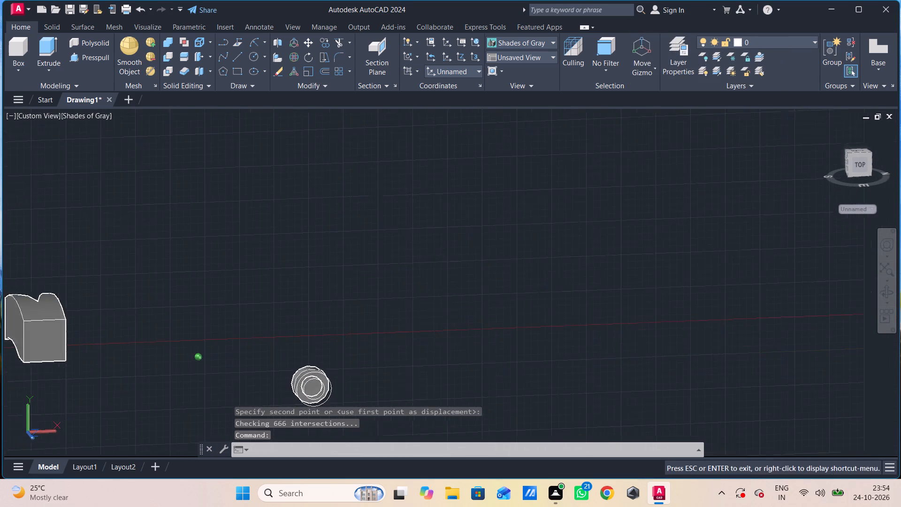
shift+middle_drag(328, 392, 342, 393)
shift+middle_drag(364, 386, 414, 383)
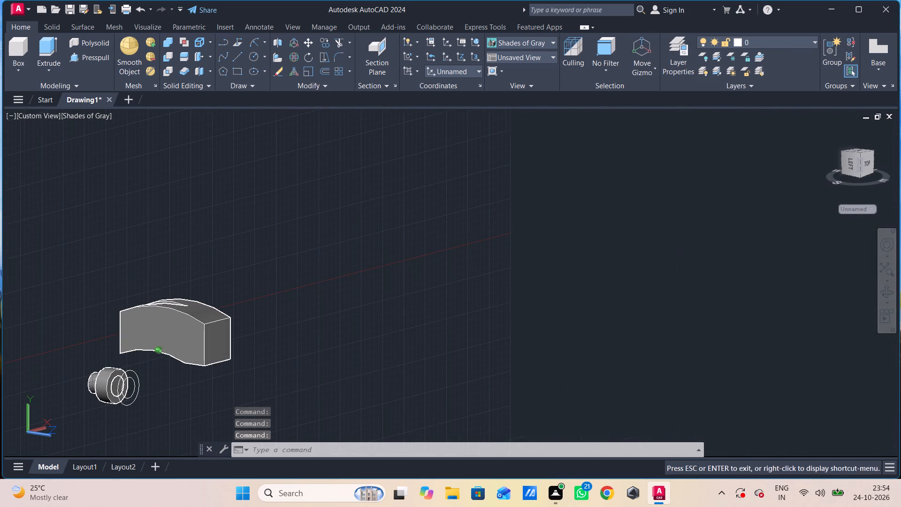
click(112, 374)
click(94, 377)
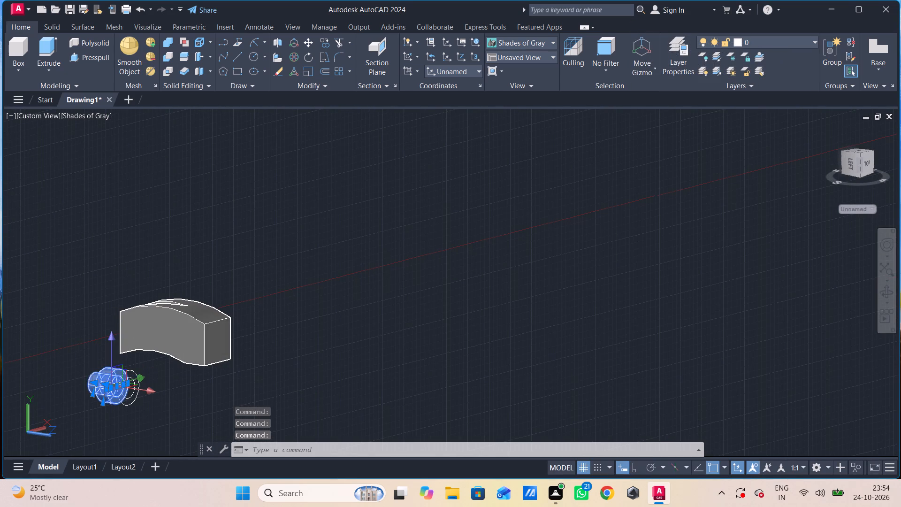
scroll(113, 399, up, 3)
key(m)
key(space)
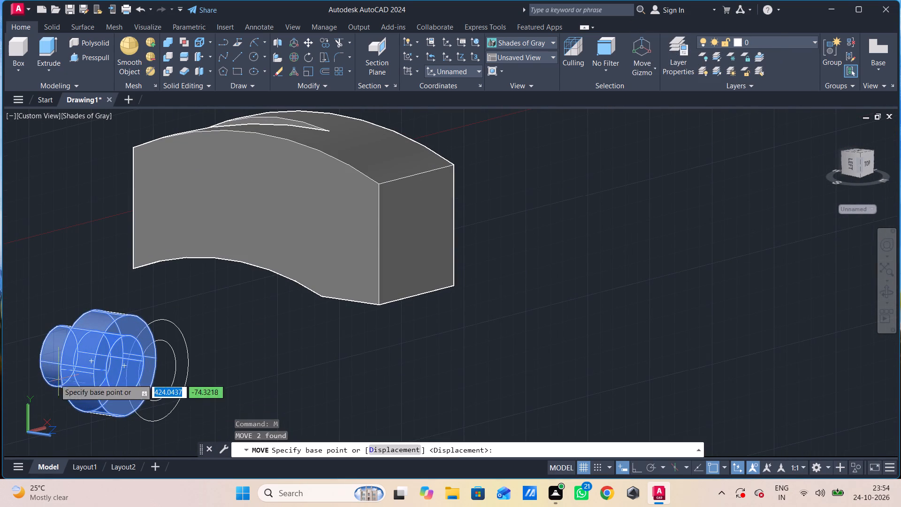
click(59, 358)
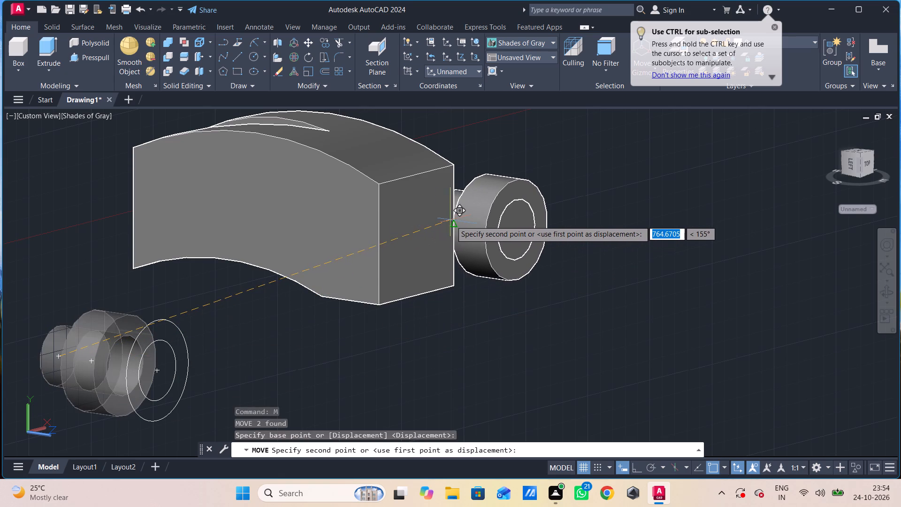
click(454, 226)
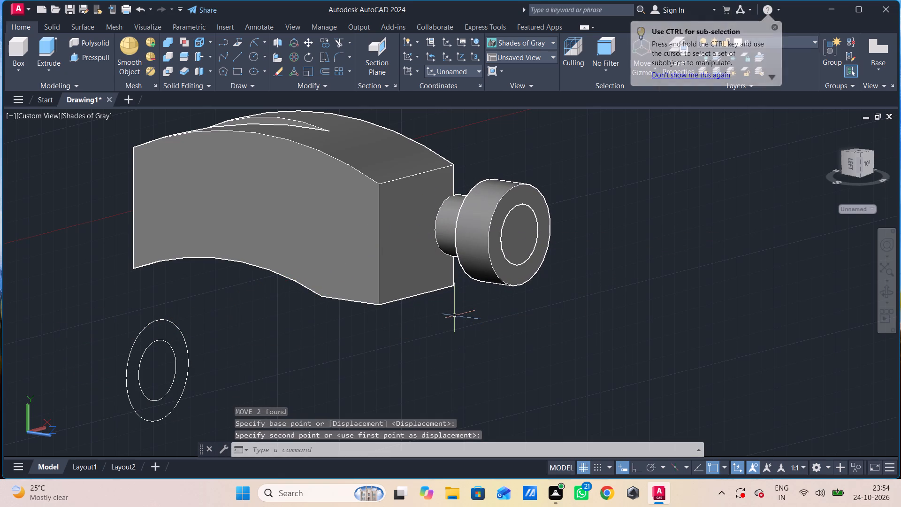
Draw a helper line down the arched solid's end face, from the top edge's midpoint to the bottom edge.
key(l)
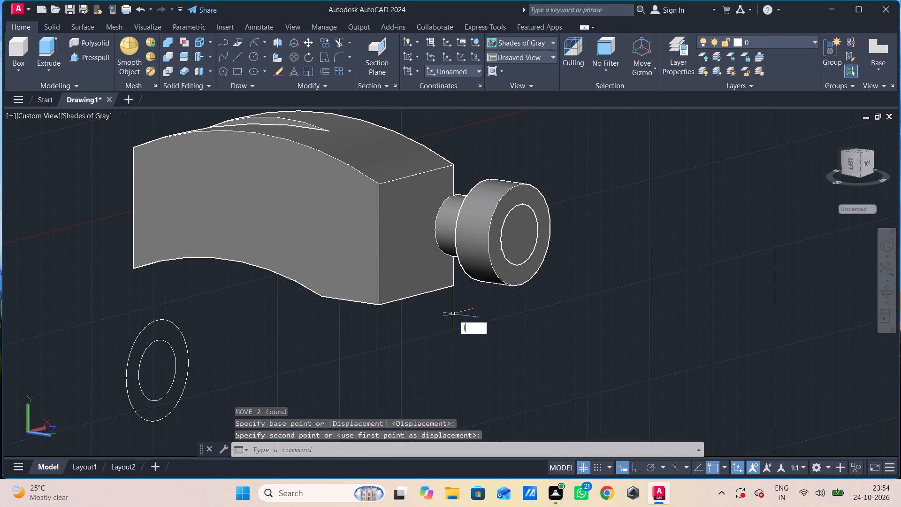
key(space)
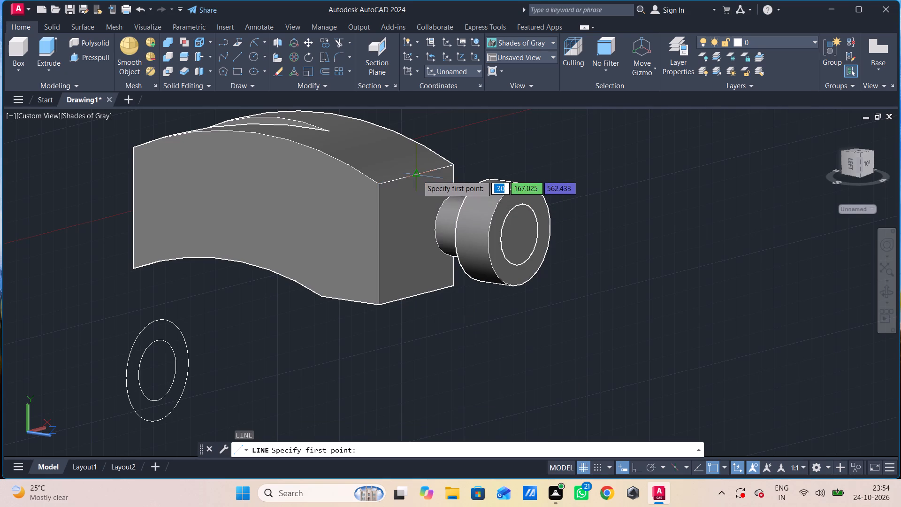
click(417, 175)
click(428, 294)
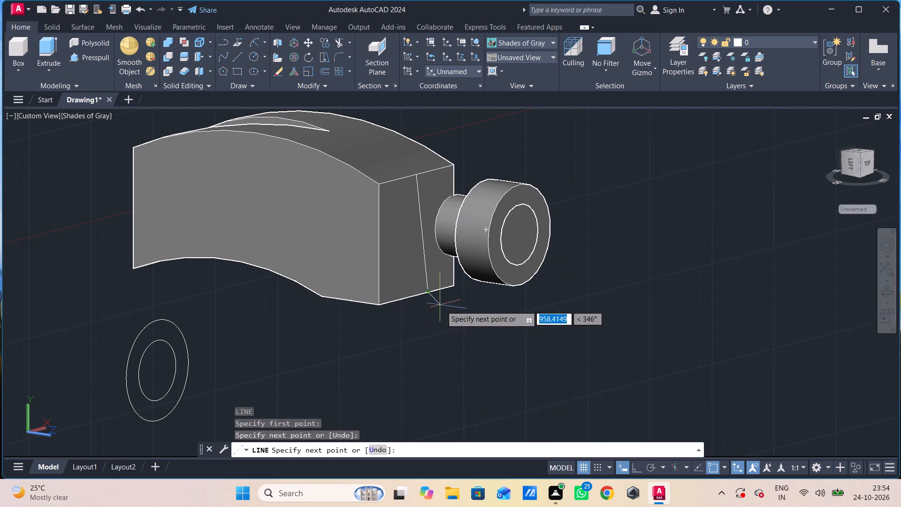
shift+middle_drag(443, 302, 483, 302)
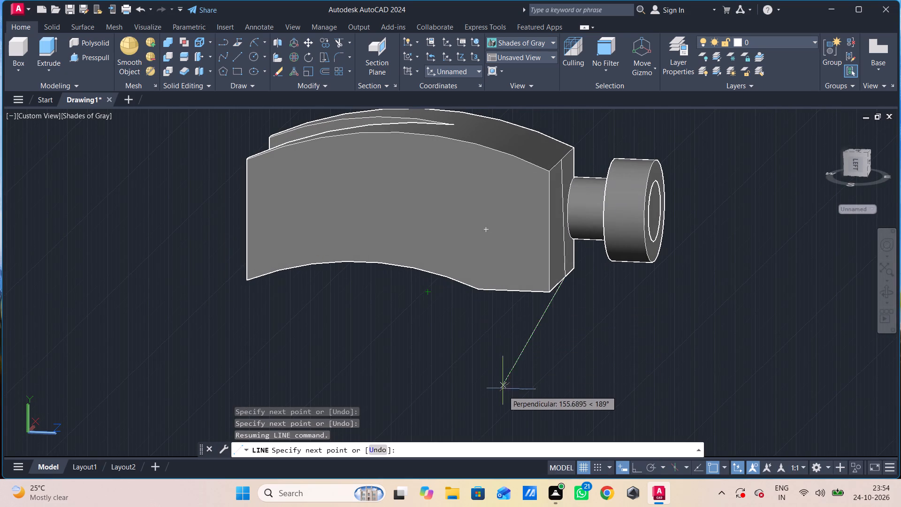
key(Escape)
Move the cylinder and collar from the small cylinder's end center to the midpoint of the helper line on the end face.
click(592, 225)
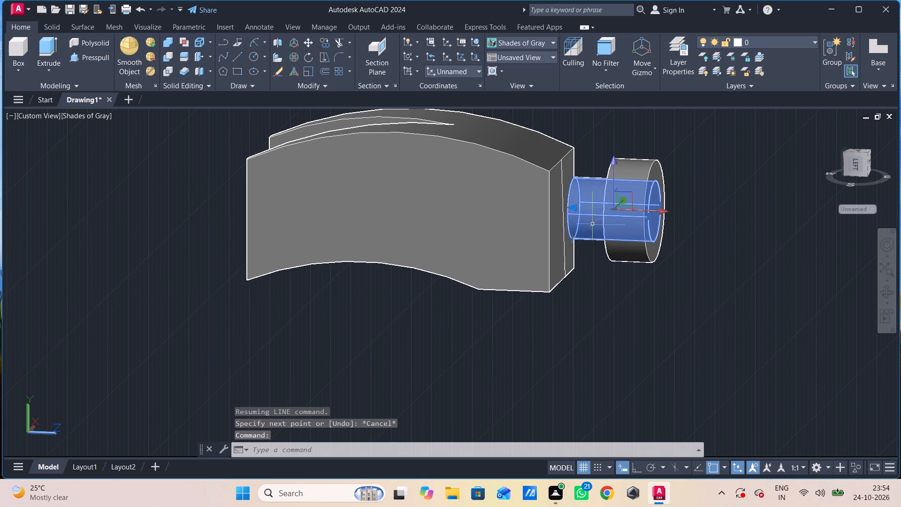
click(631, 247)
key(m)
key(space)
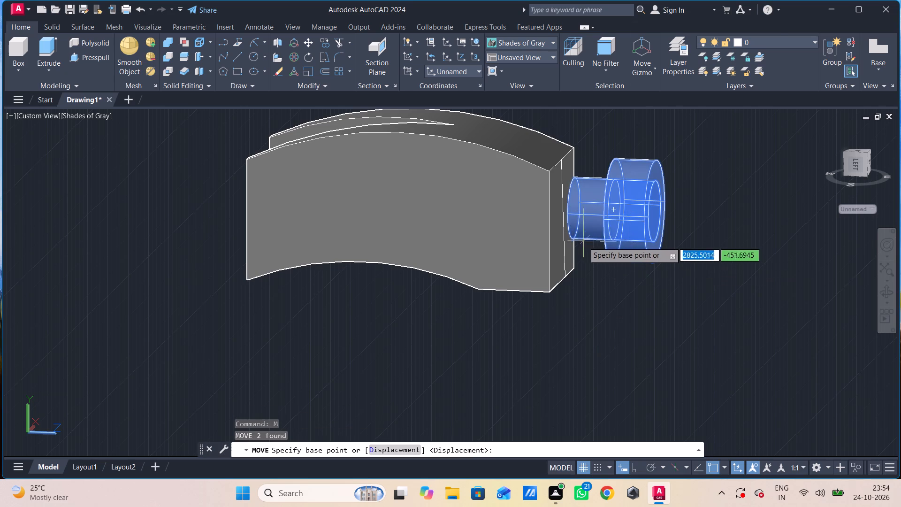
click(577, 210)
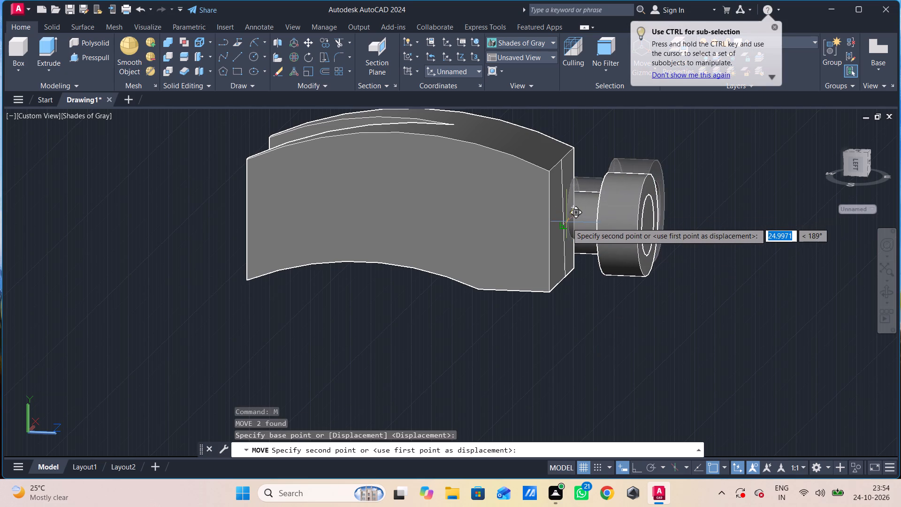
click(566, 219)
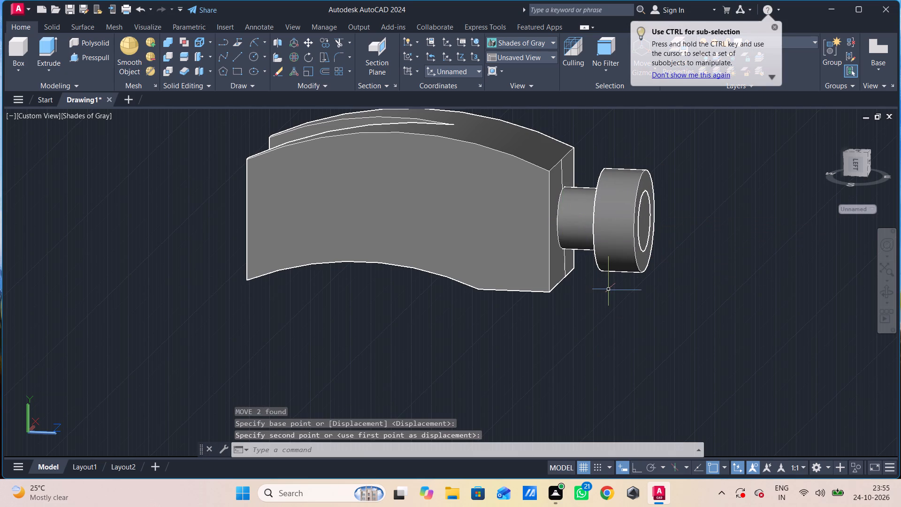
key(Escape)
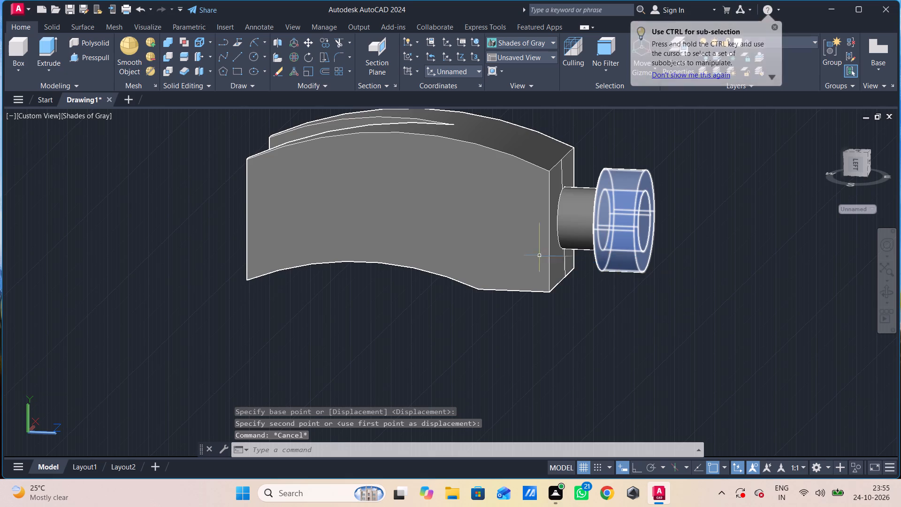
Switch the visual style to 2D Wireframe and delete the helper line on the end face.
click(94, 116)
click(130, 146)
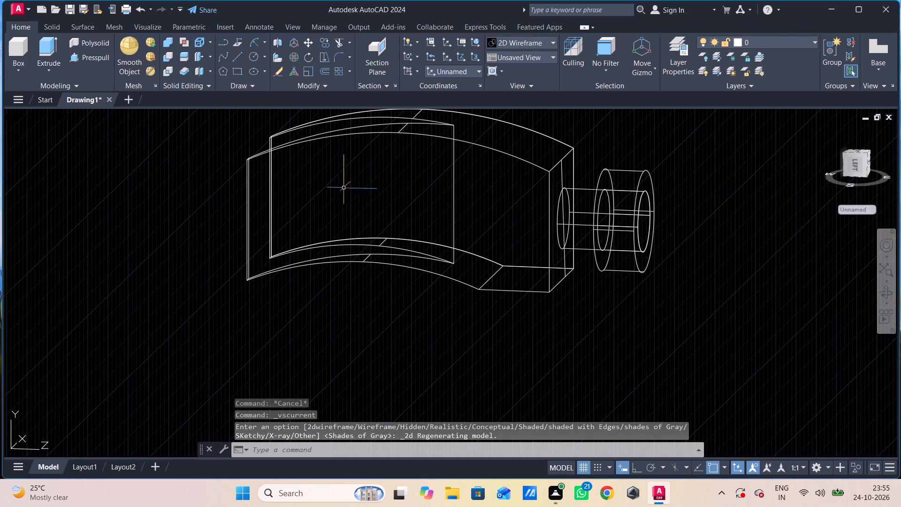
click(563, 178)
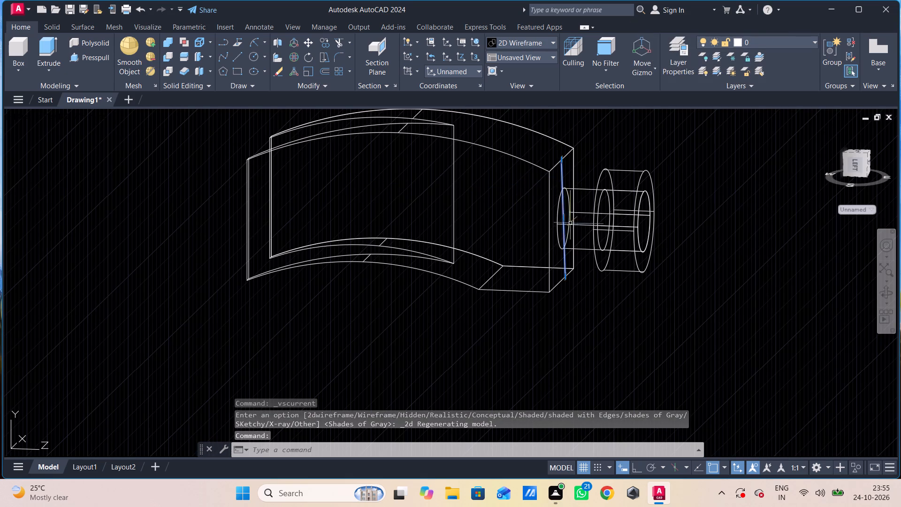
key(Delete)
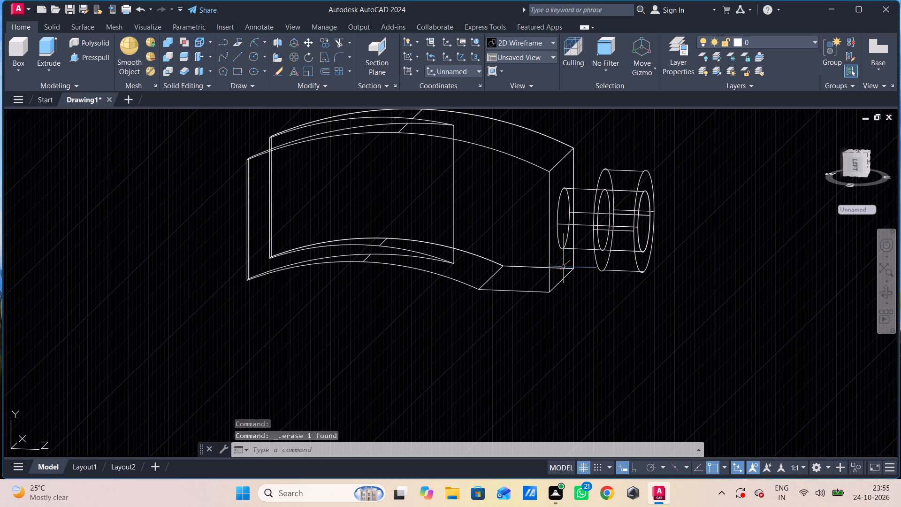
key(Escape)
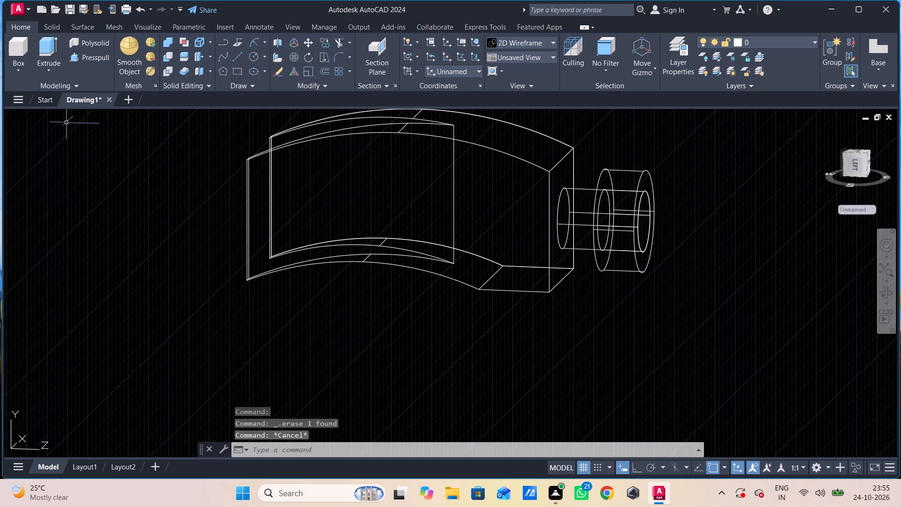
Set the visual style back to Shades of Gray.
click(66, 120)
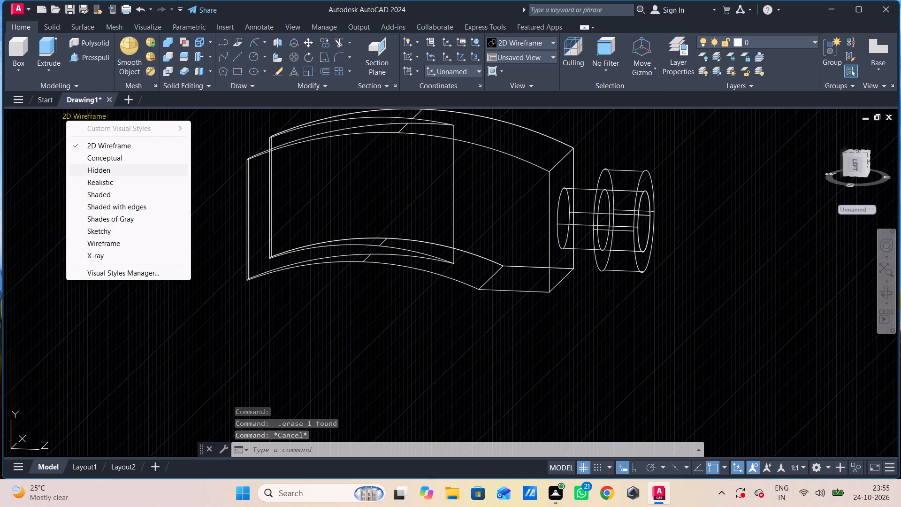
click(114, 219)
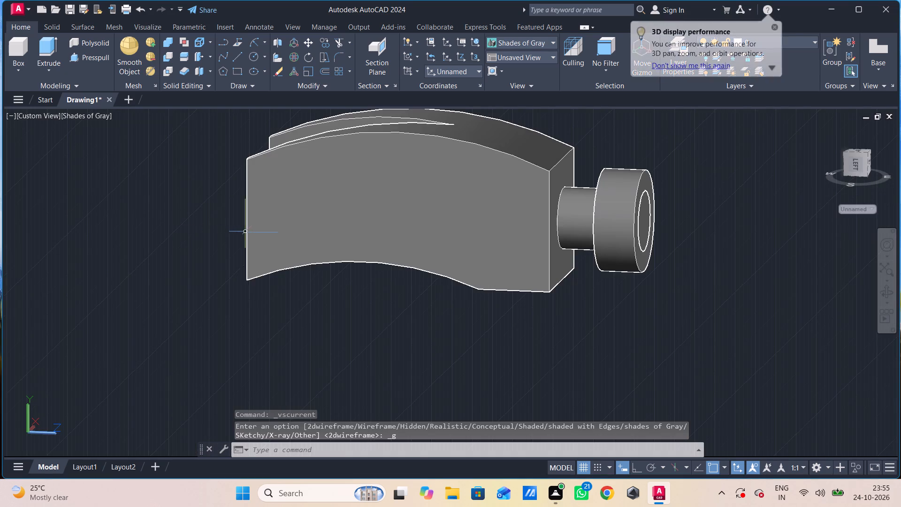
shift+middle_drag(262, 235, 235, 246)
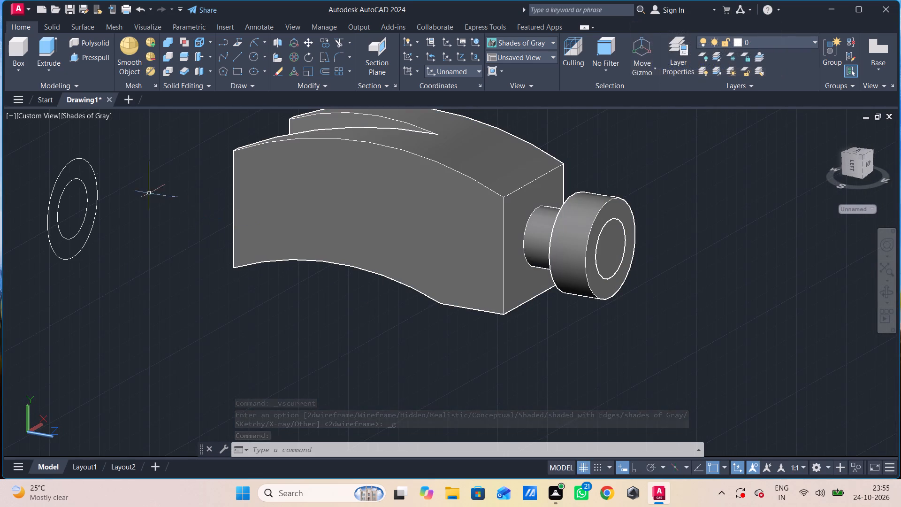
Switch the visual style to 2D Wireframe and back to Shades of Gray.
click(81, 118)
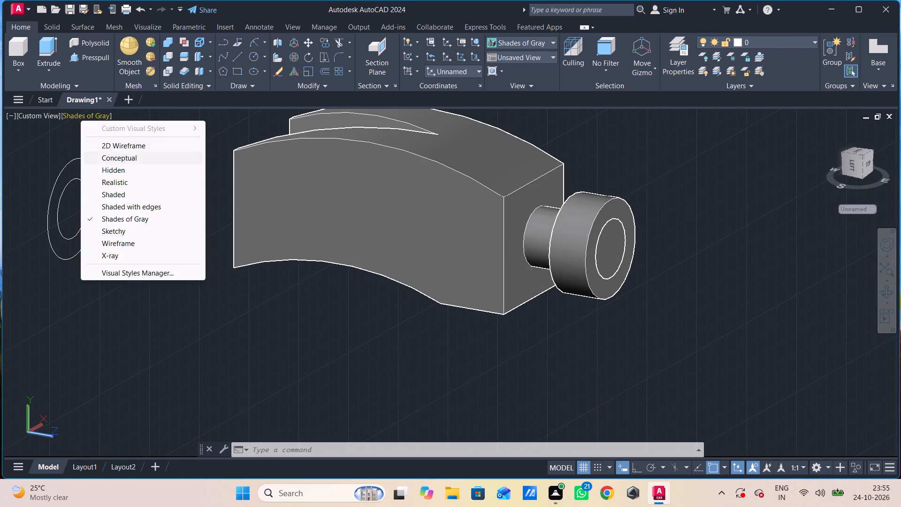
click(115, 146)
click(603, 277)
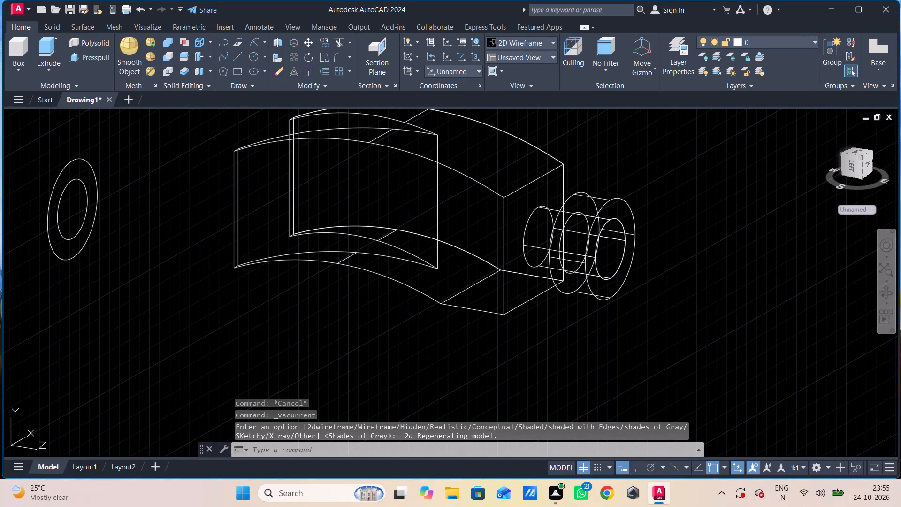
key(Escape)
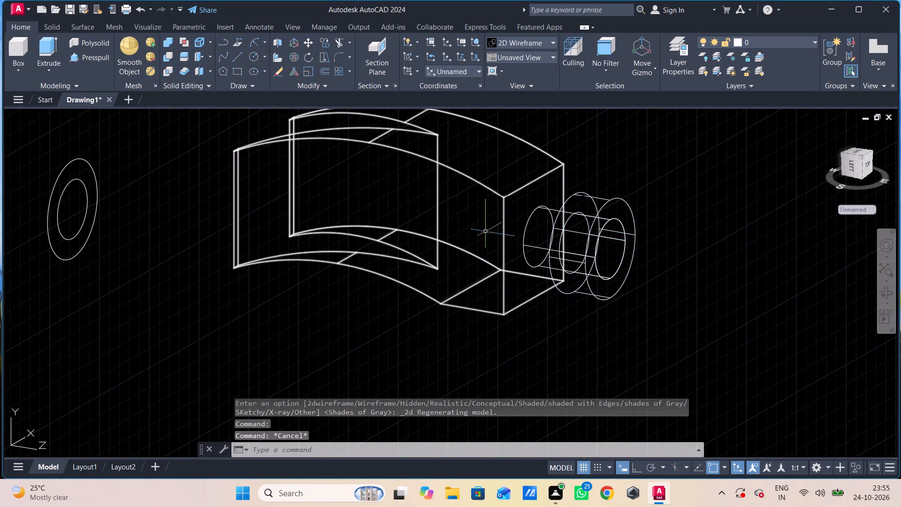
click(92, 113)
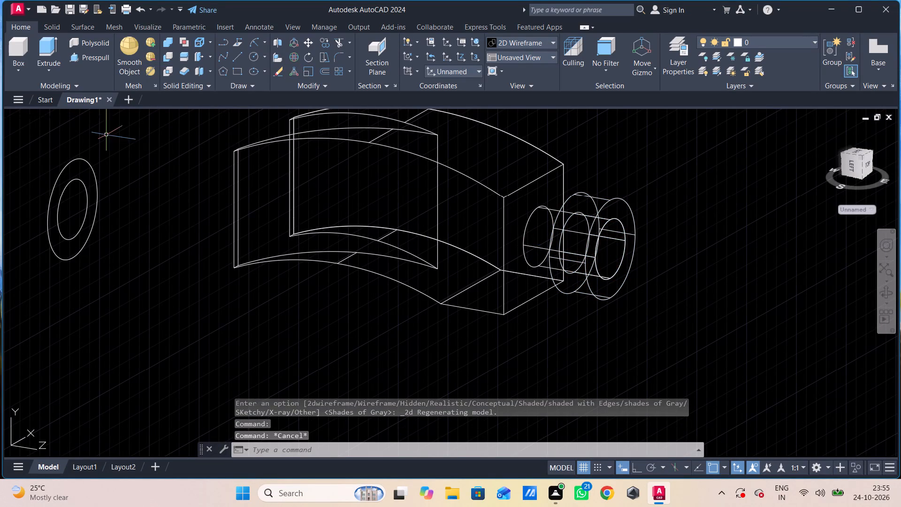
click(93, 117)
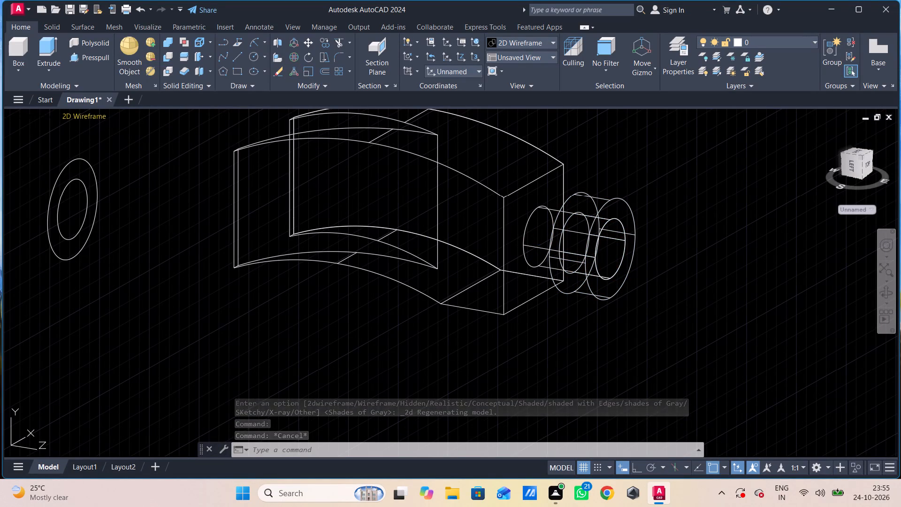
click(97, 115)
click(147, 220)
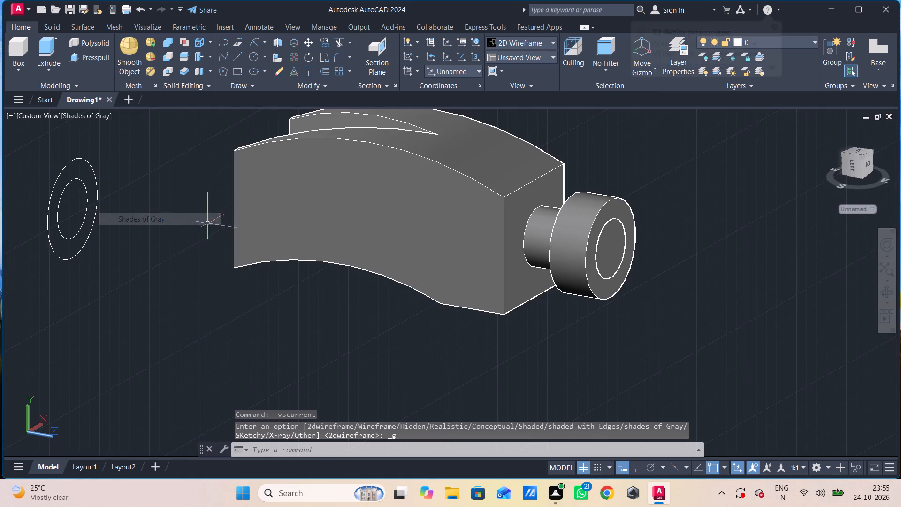
Union the arched solid with the attached small cylinder and collar into one solid.
scroll(462, 212, down, 1)
key(u)
text(ni)
key(space)
drag(581, 139, 584, 154)
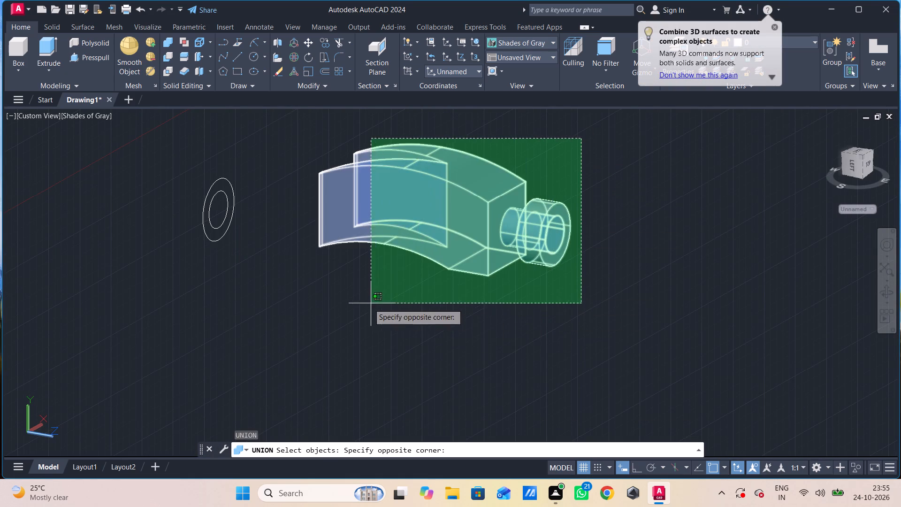
click(354, 300)
key(Return)
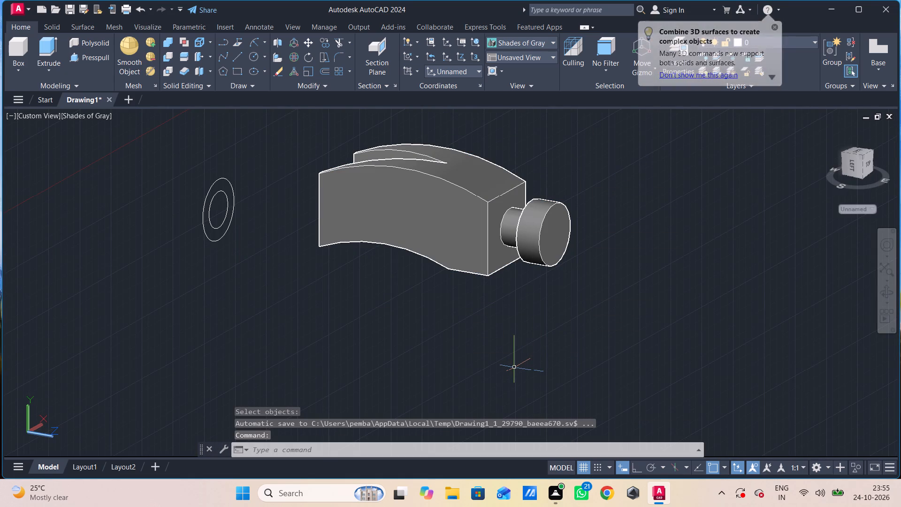
Fillet the outer circular edge of the collar's end face with a radius of 2.
key(f)
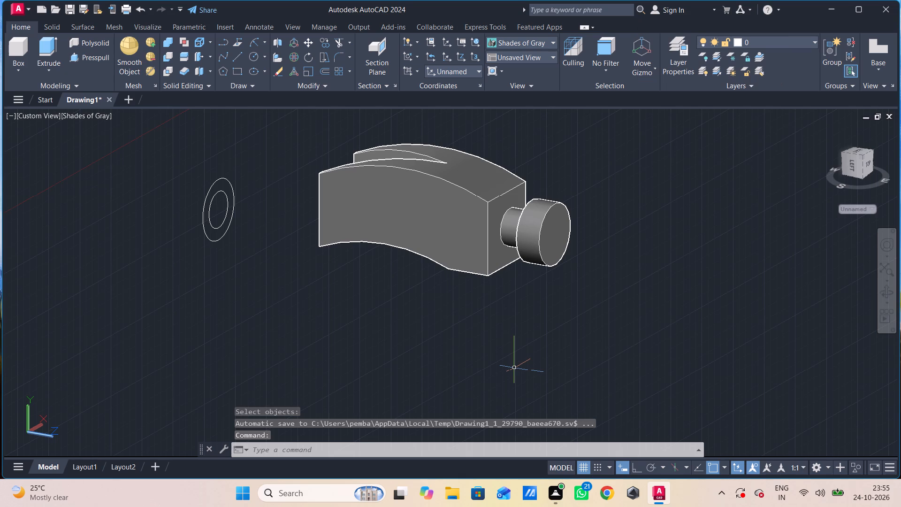
click(541, 401)
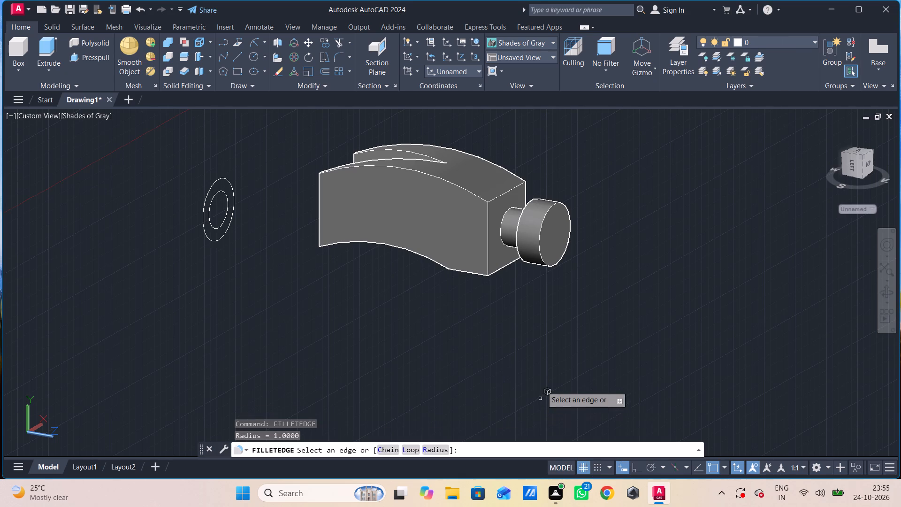
text(r)
key(space)
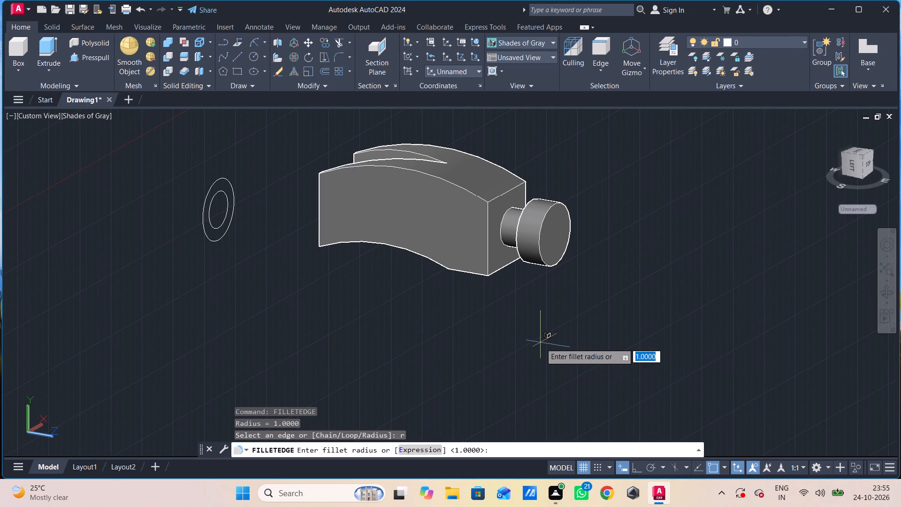
key(2)
key(Return)
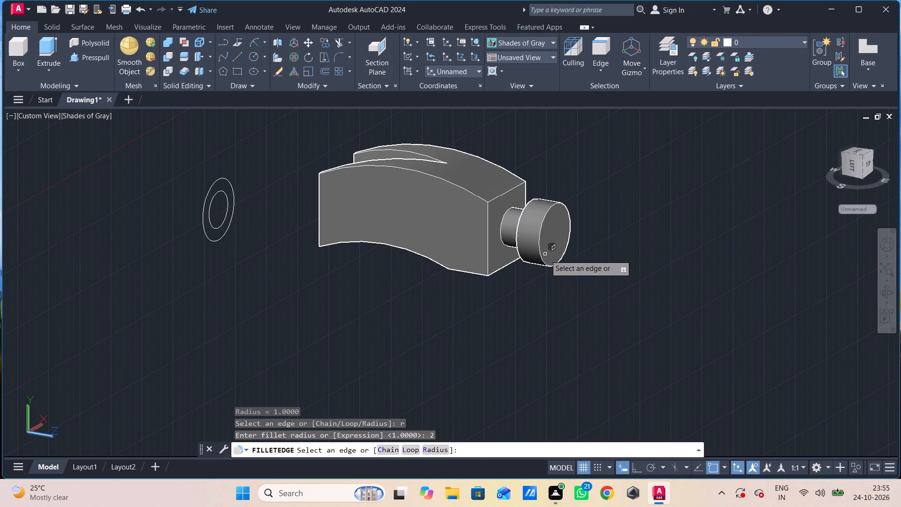
click(544, 262)
key(space)
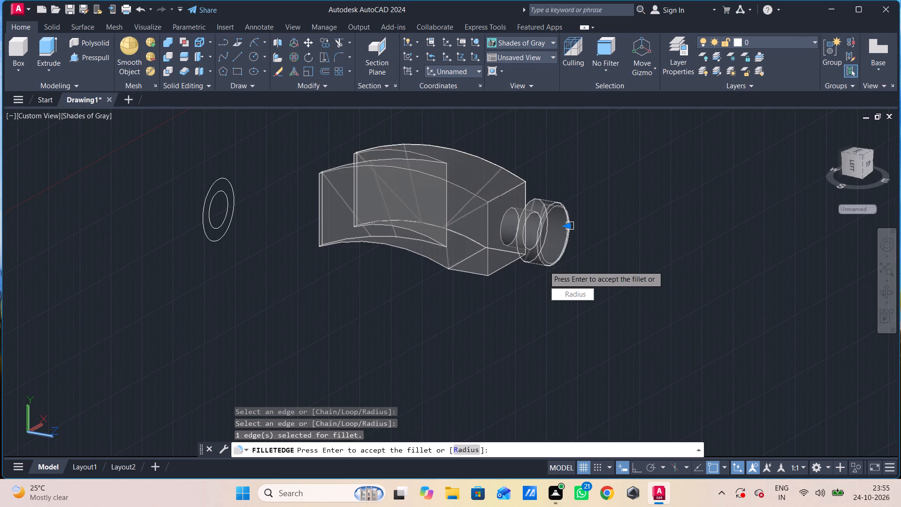
key(space)
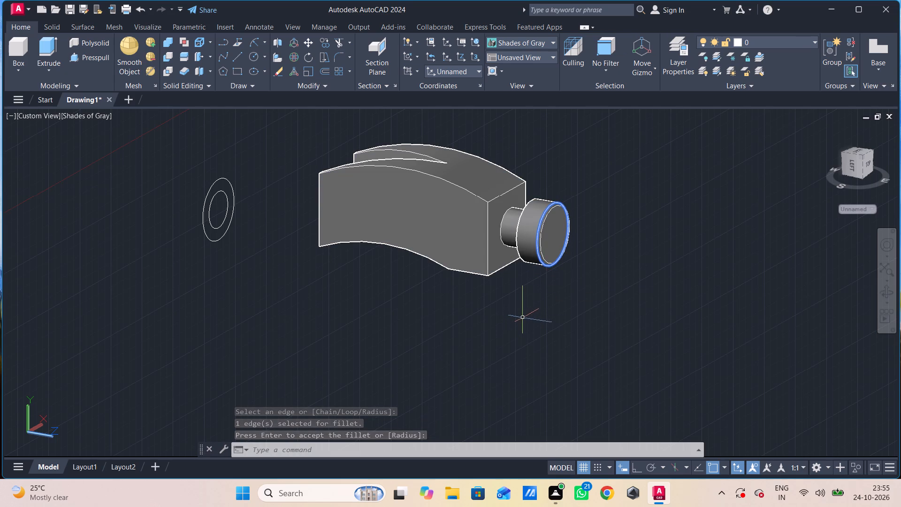
Delete the two leftover concentric circles beside the solid.
click(273, 183)
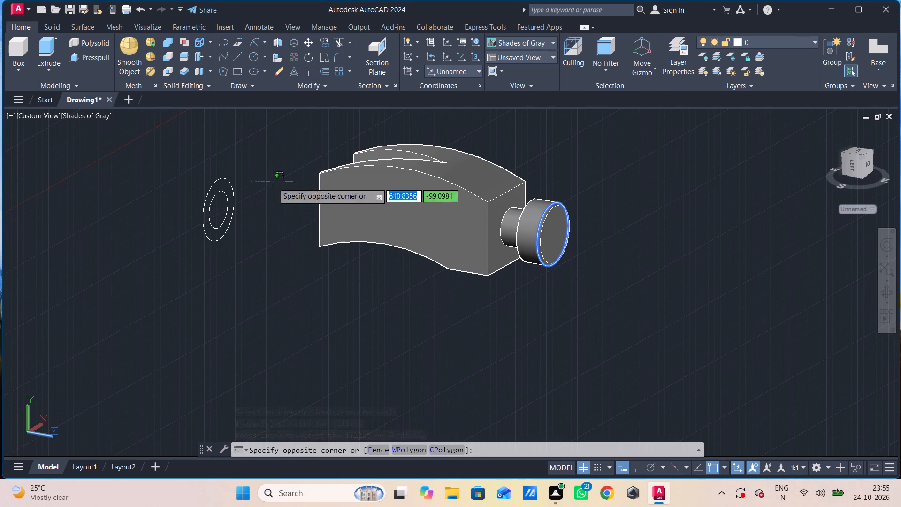
click(155, 248)
key(Delete)
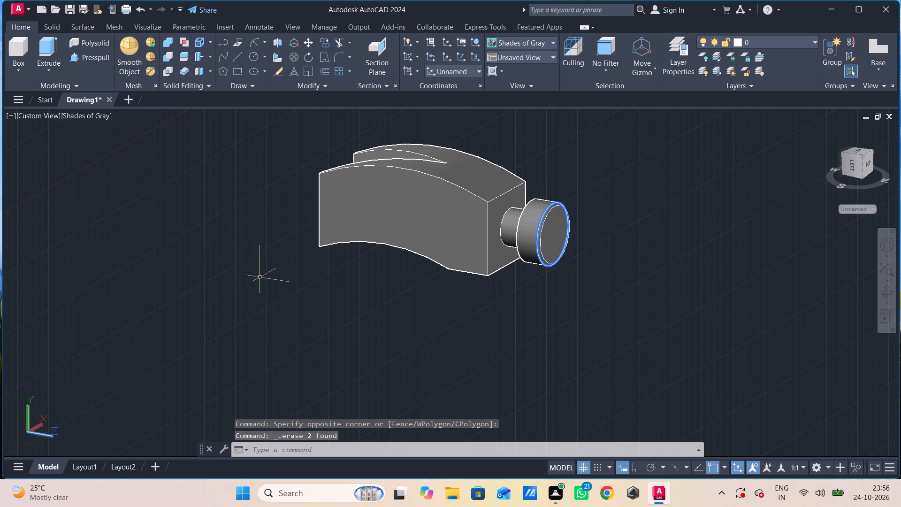
Save the drawing as a46 in the CAD folder on the Desktop.
key(ctrl+s)
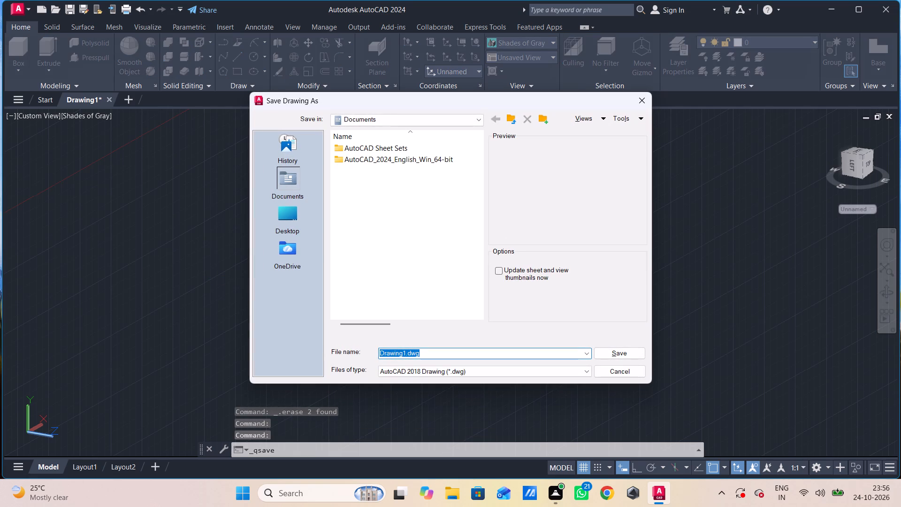
click(295, 225)
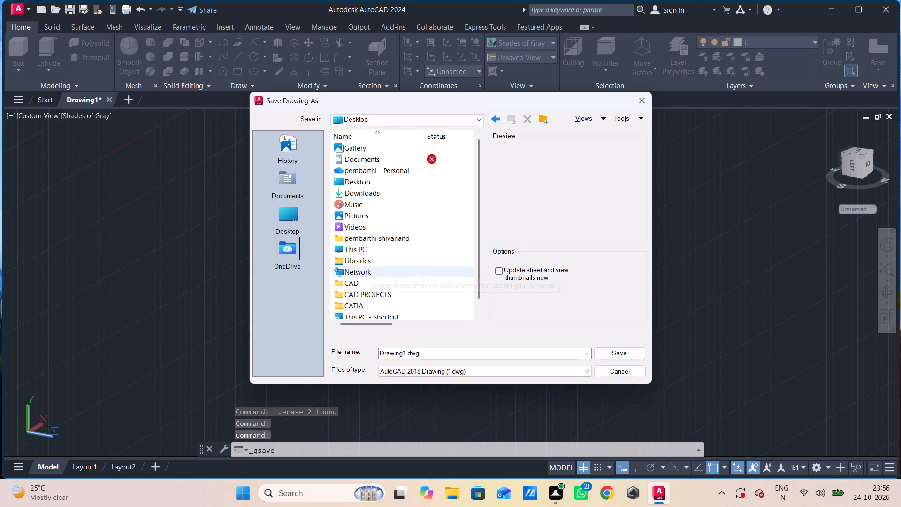
click(367, 278)
click(380, 284)
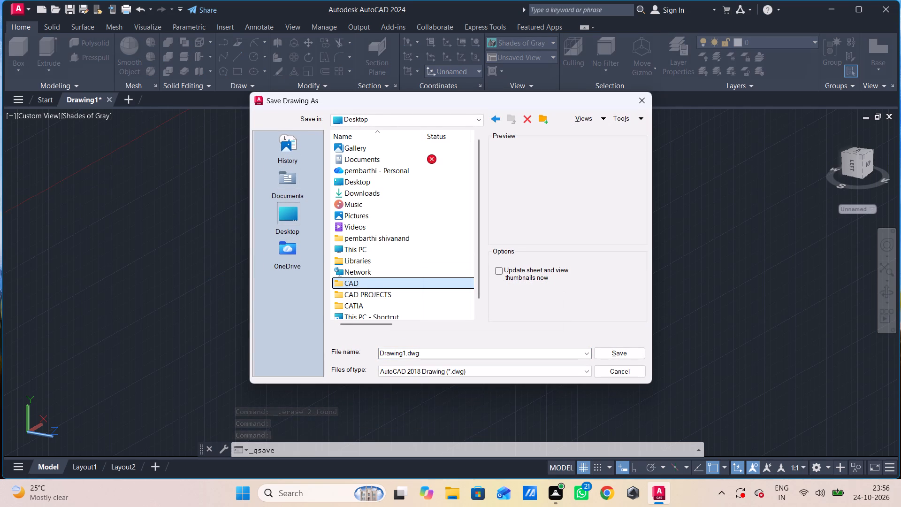
double_click(380, 284)
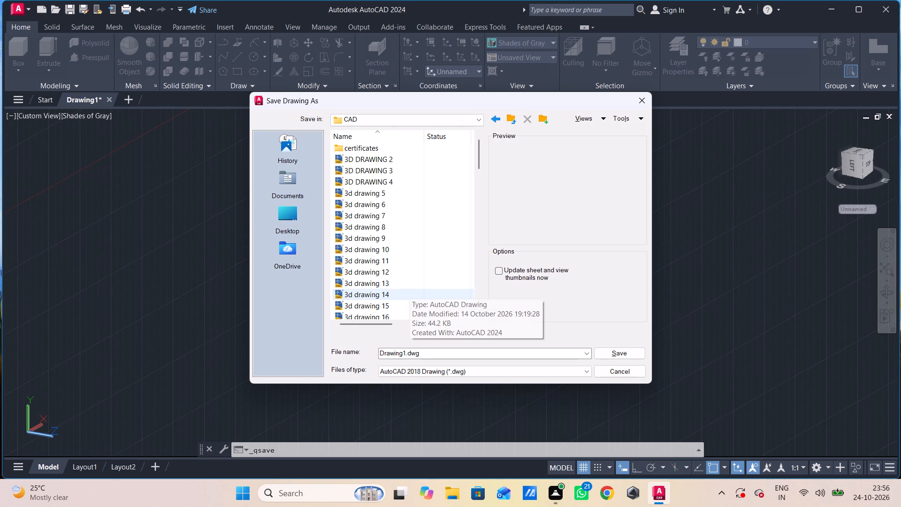
click(423, 349)
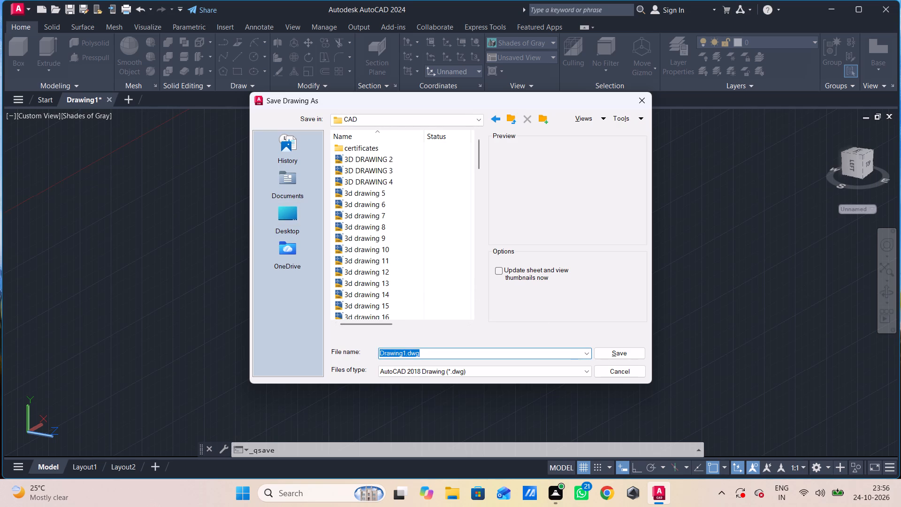
key(a)
text(36)
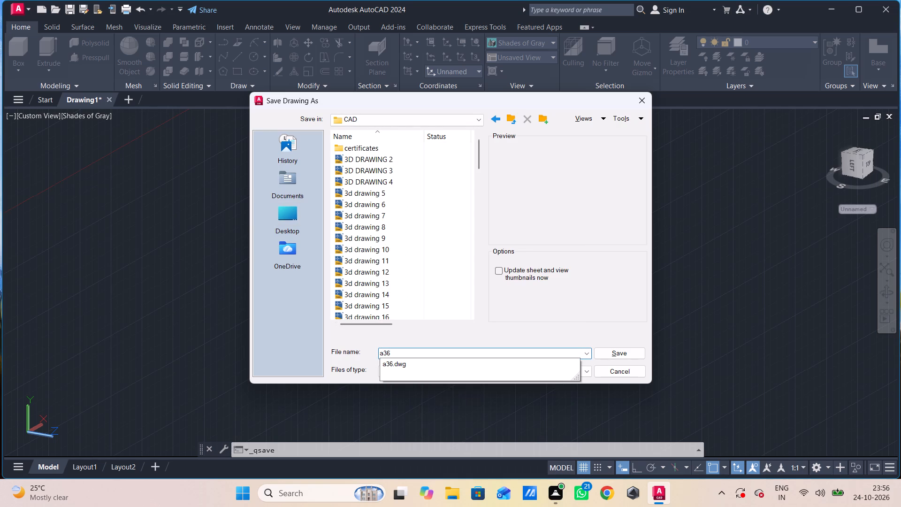
key(BackSpace)
key(BackSpace)
key(4)
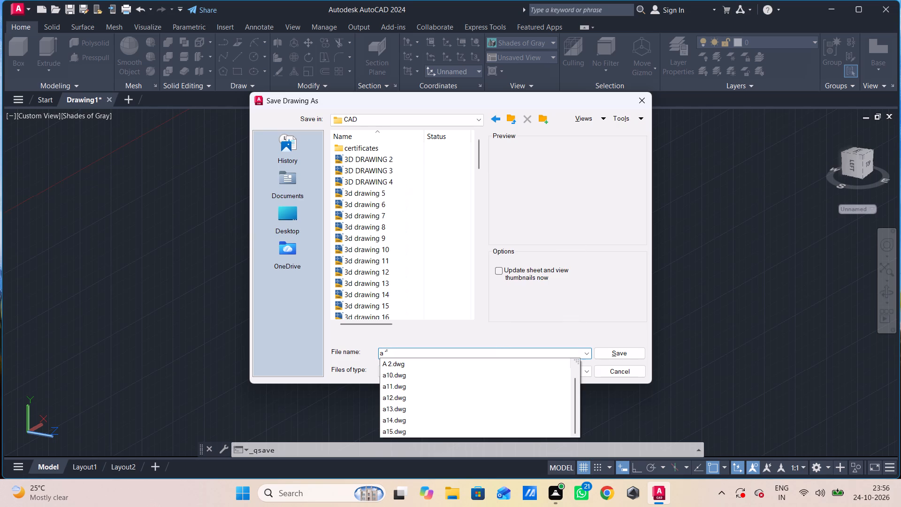
key(6)
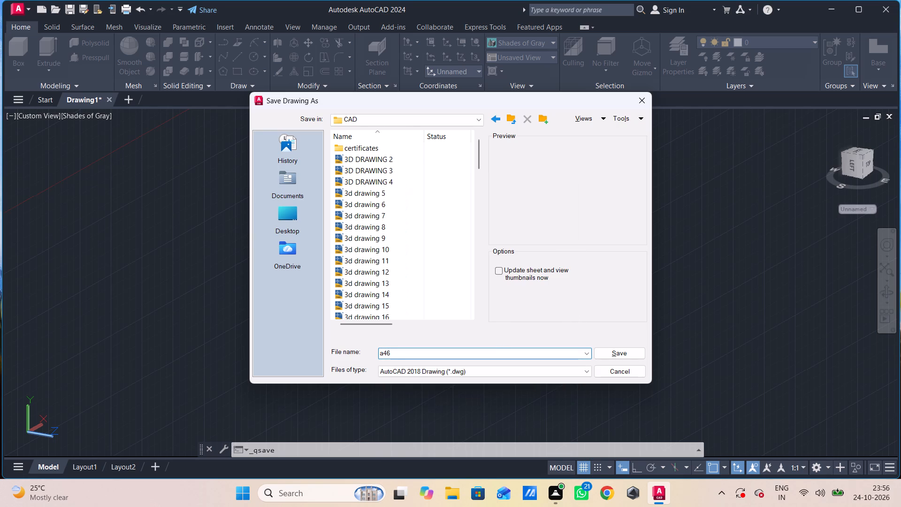
key(Return)
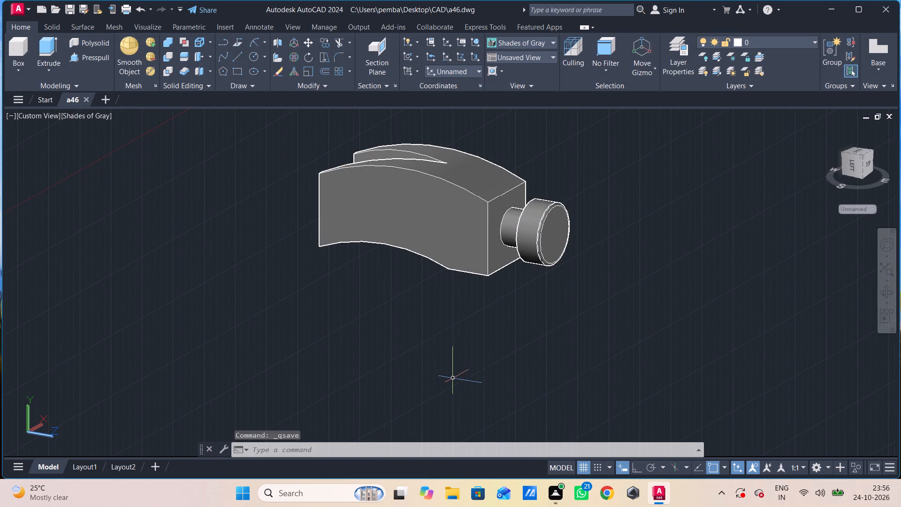
Start a plot with the AutoCAD PDF (High Quality Print).pc3 plotter and center it on the paper.
key(ctrl+p)
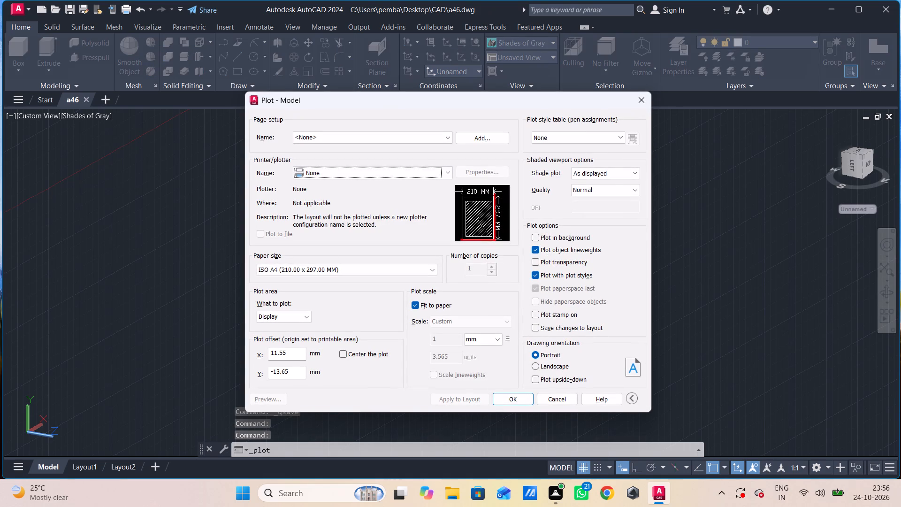
click(354, 169)
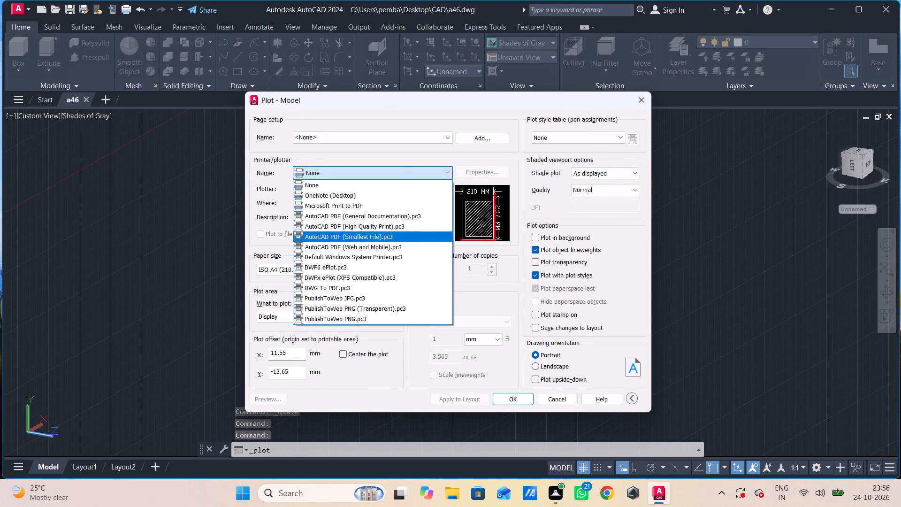
click(369, 226)
click(357, 350)
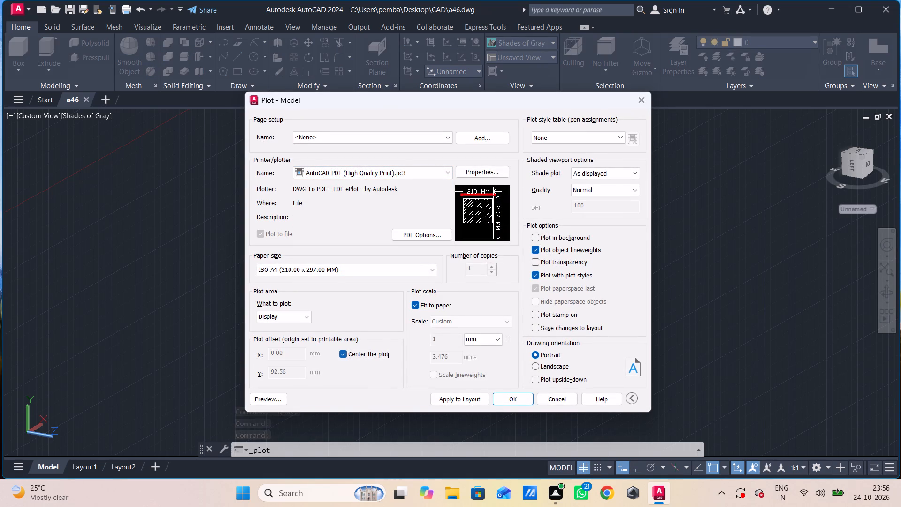
Set the plot area to Window, orbit to show more of the solid's top, and pick a small window in the empty space above the collar.
click(305, 318)
click(303, 349)
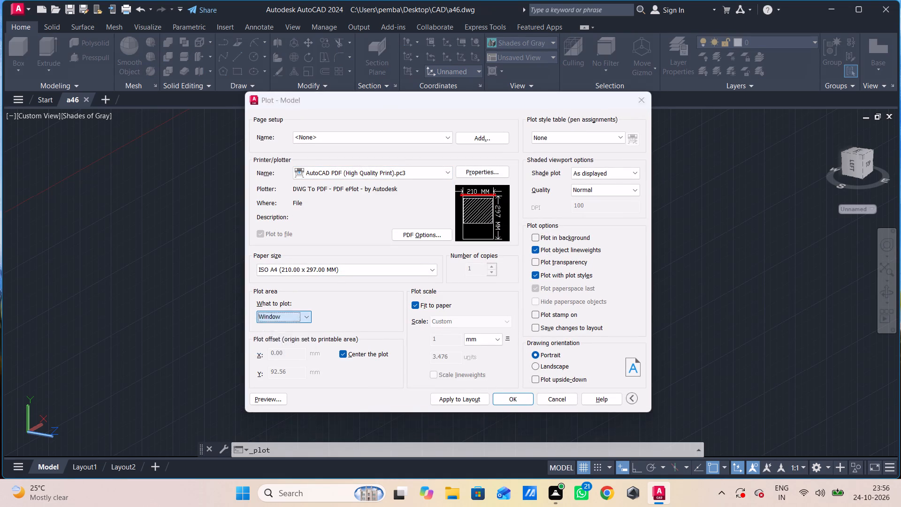
middle_drag(536, 184, 536, 221)
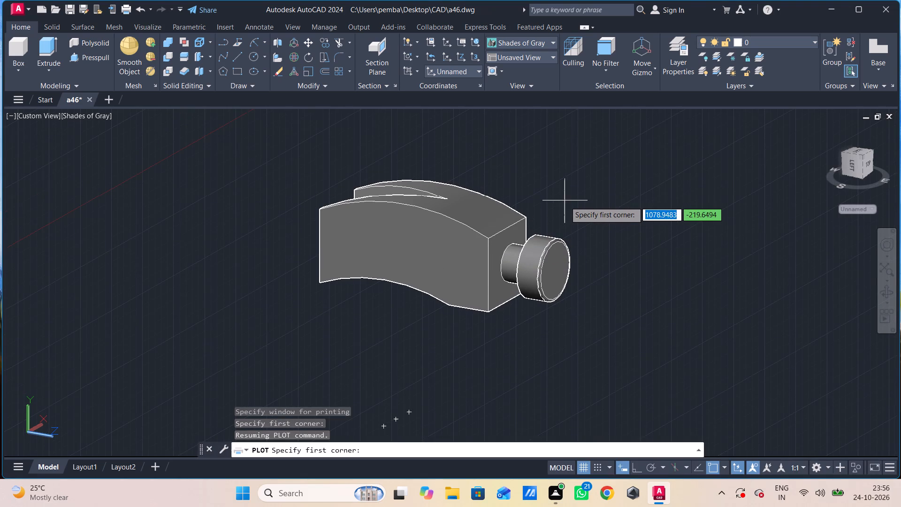
shift+middle_drag(567, 201, 575, 236)
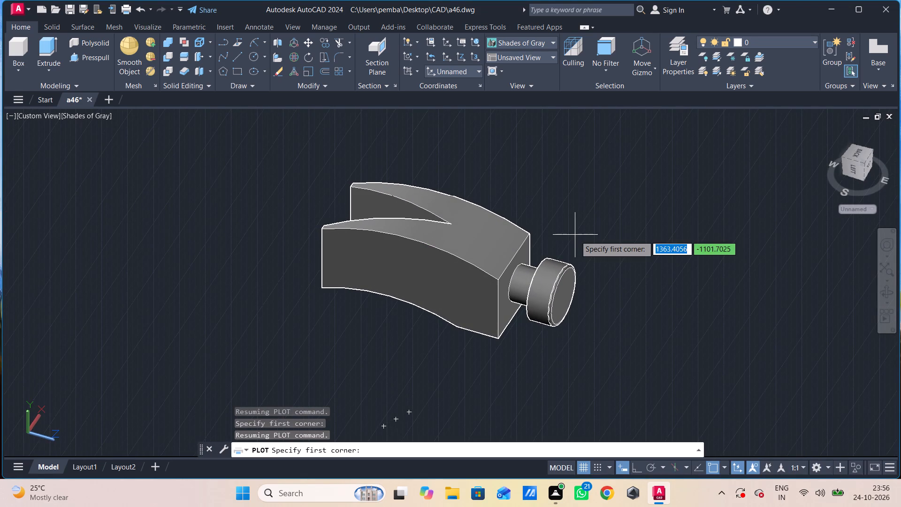
drag(603, 198, 605, 216)
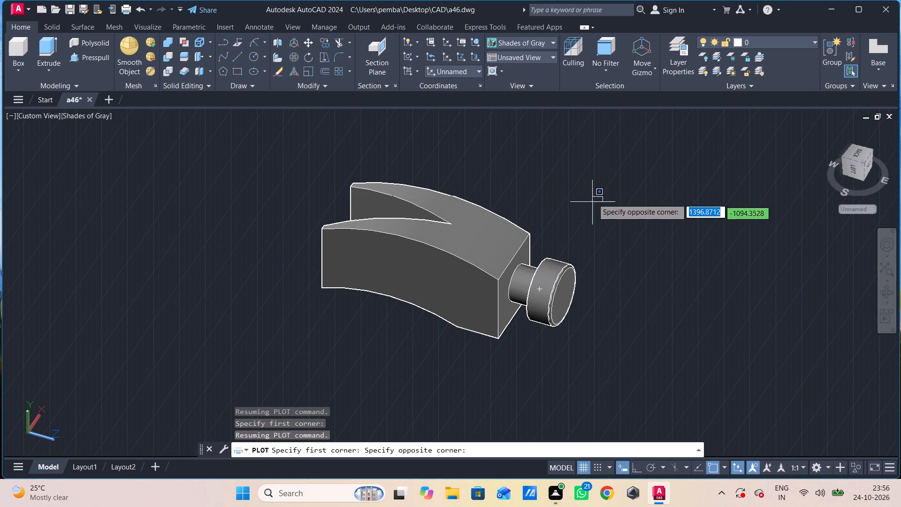
click(597, 189)
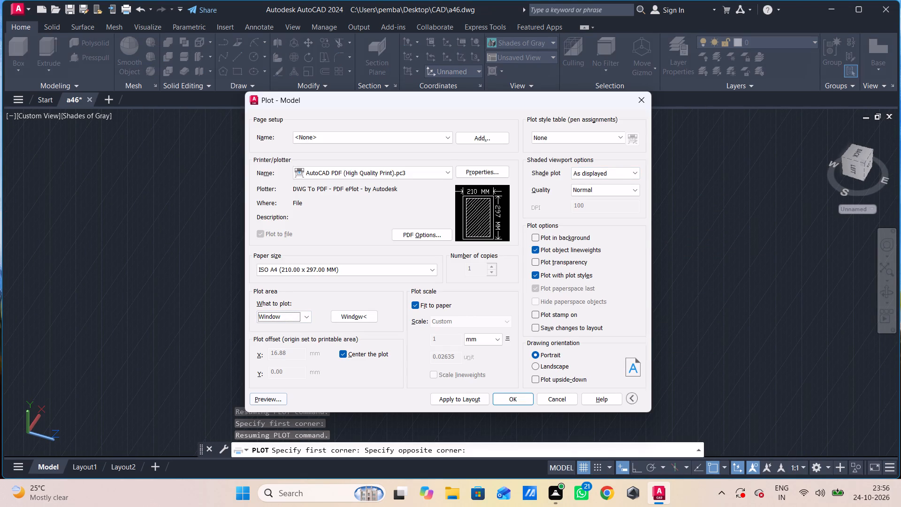
Toggle the plot centering option twice and preview the plot.
click(350, 354)
click(350, 354)
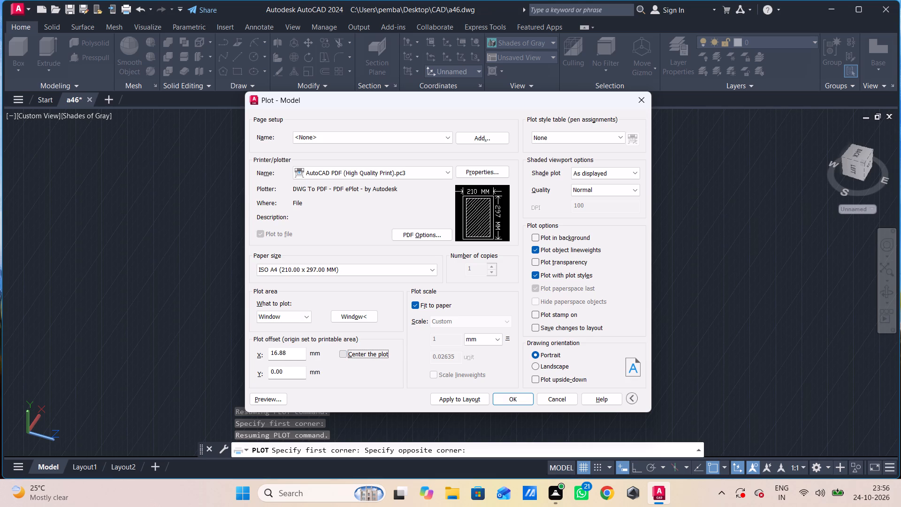
click(258, 398)
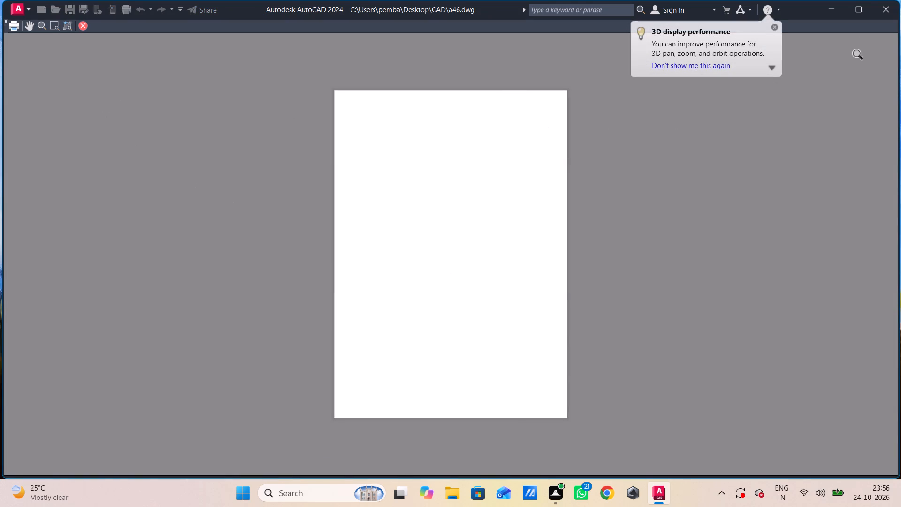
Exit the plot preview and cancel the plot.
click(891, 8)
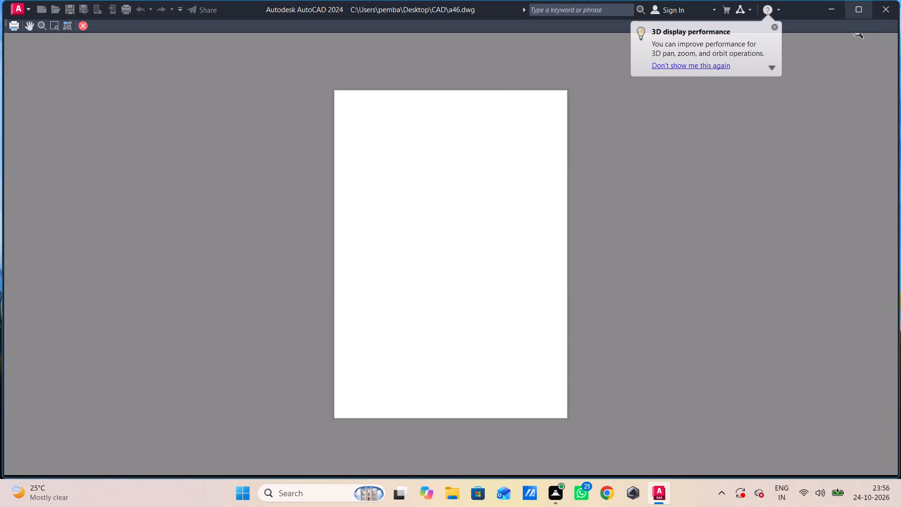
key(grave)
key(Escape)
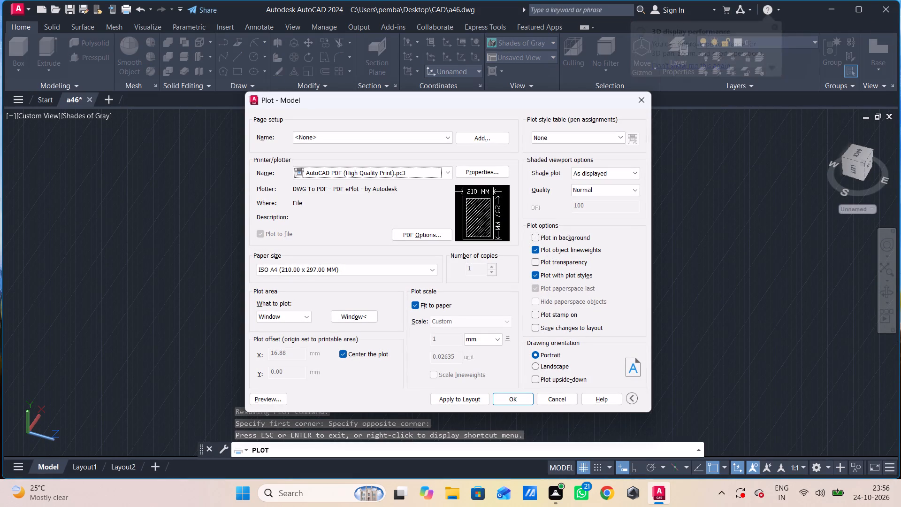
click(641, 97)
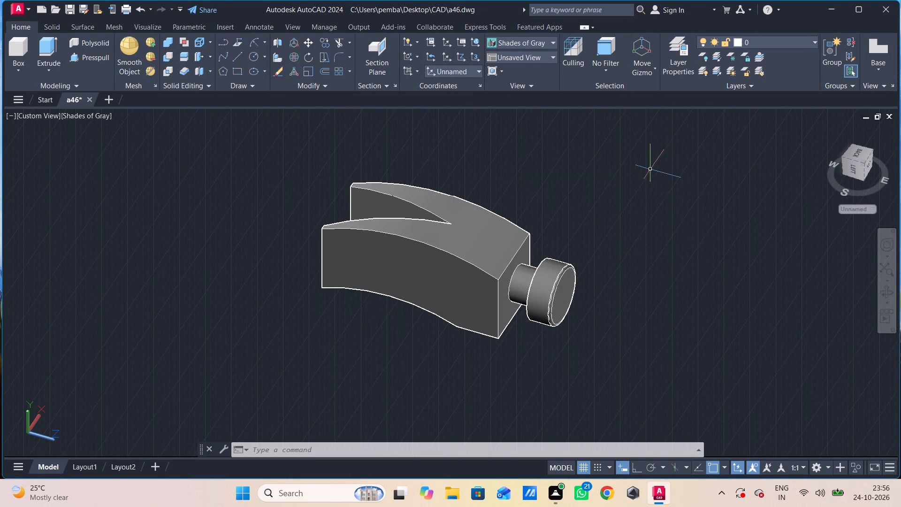
Set up a centered plot with the AutoCAD PDF (High Quality Print).pc3 plotter and a Window area enclosing the whole solid, and preview it.
key(ctrl+p)
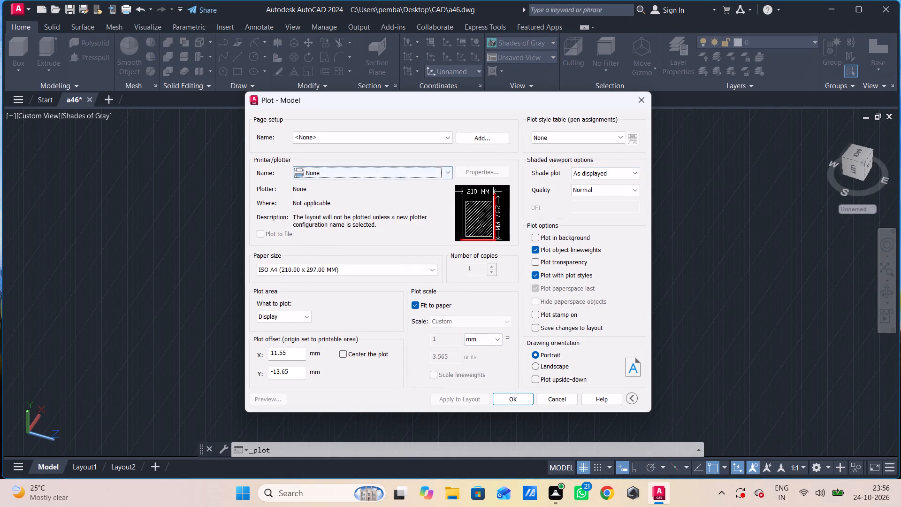
click(405, 170)
click(389, 223)
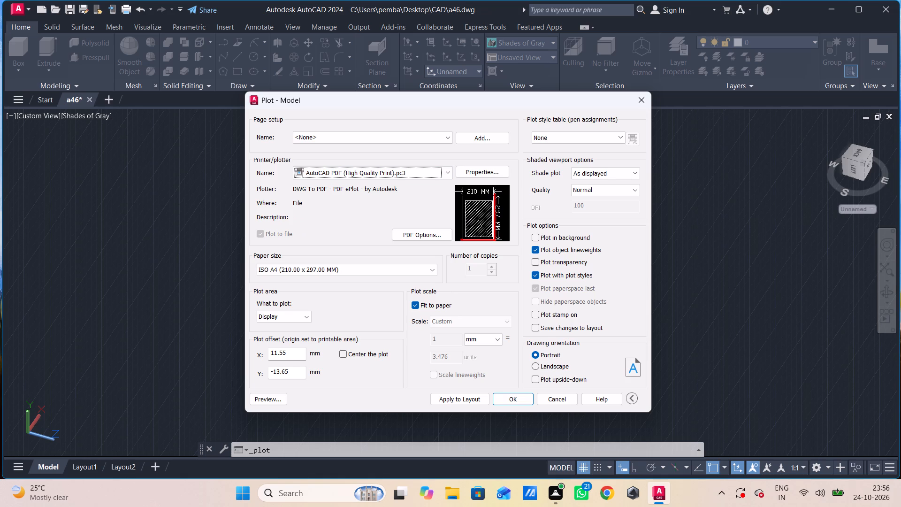
click(341, 352)
click(276, 315)
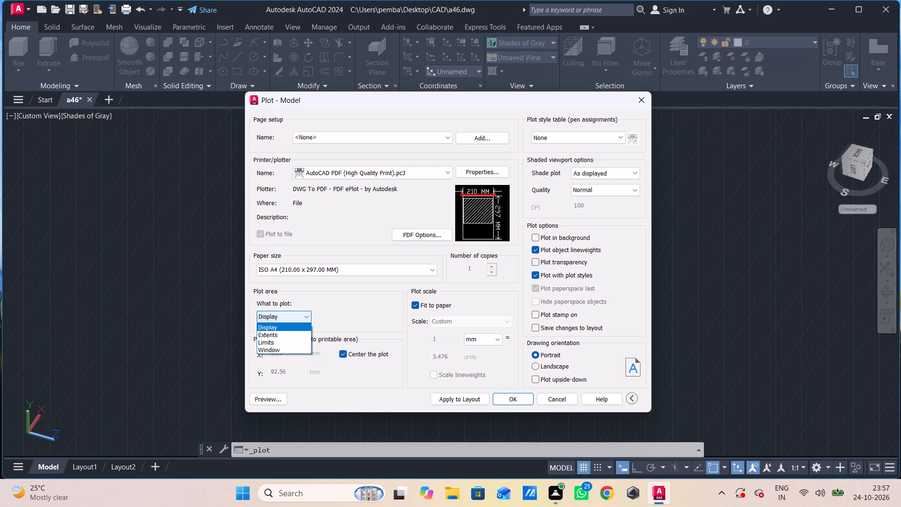
click(278, 347)
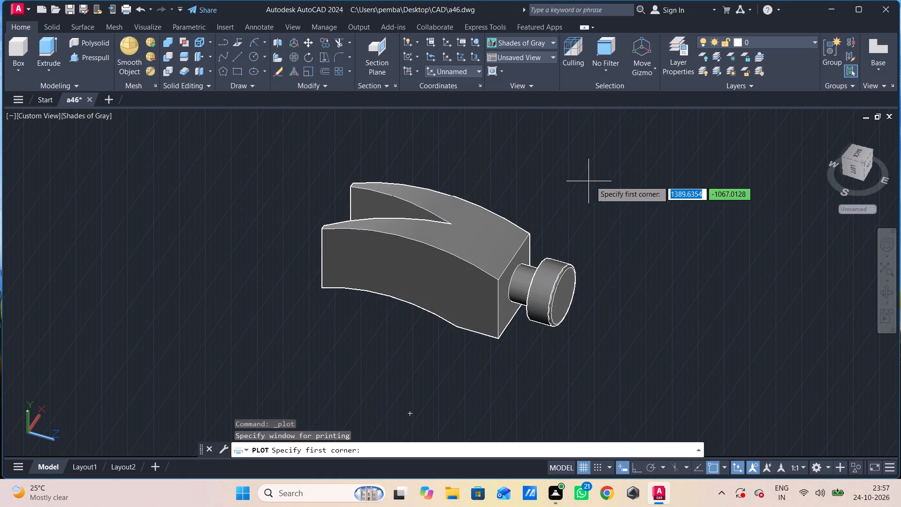
click(646, 154)
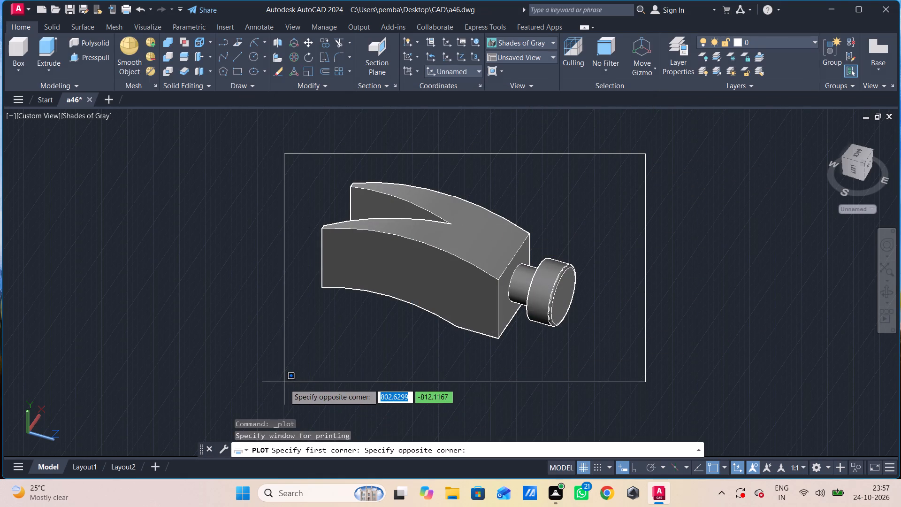
click(284, 384)
click(258, 398)
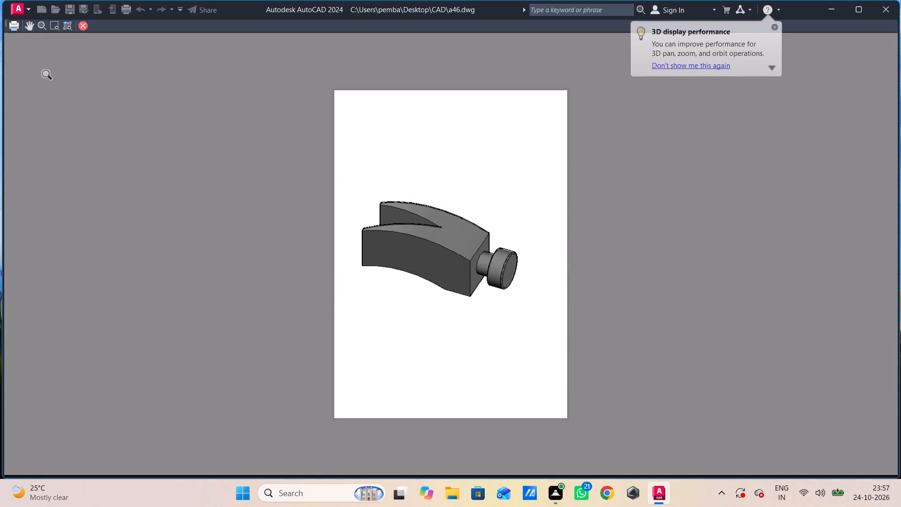
Plot the previewed sheet and save it as a46-Model.pdf in the CAD folder on the Desktop.
click(21, 31)
click(12, 24)
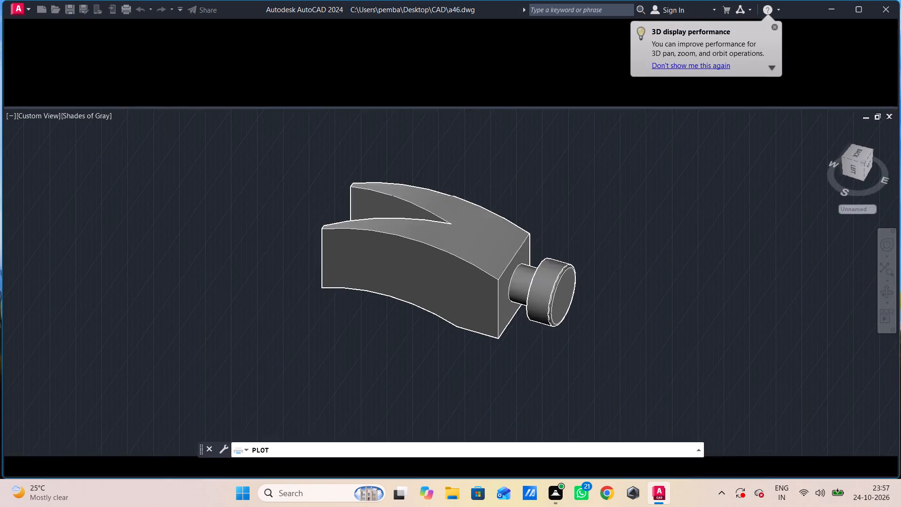
click(296, 219)
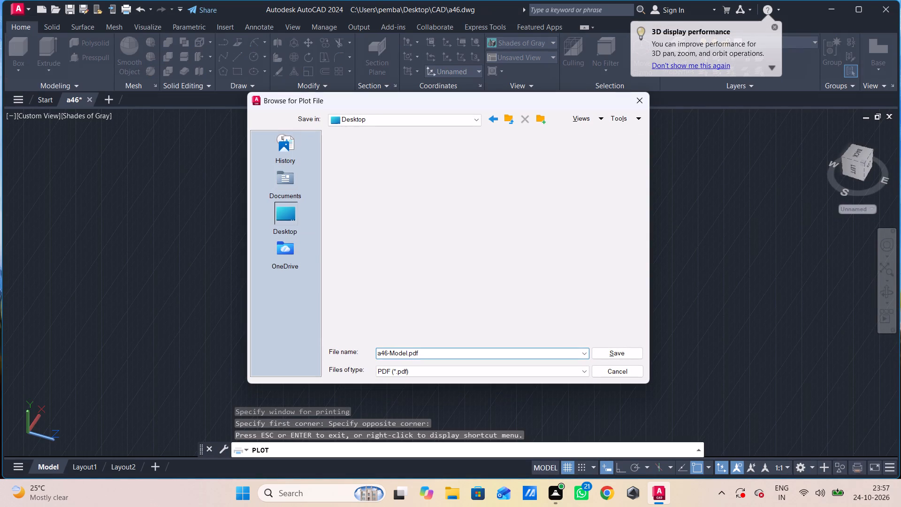
double_click(366, 284)
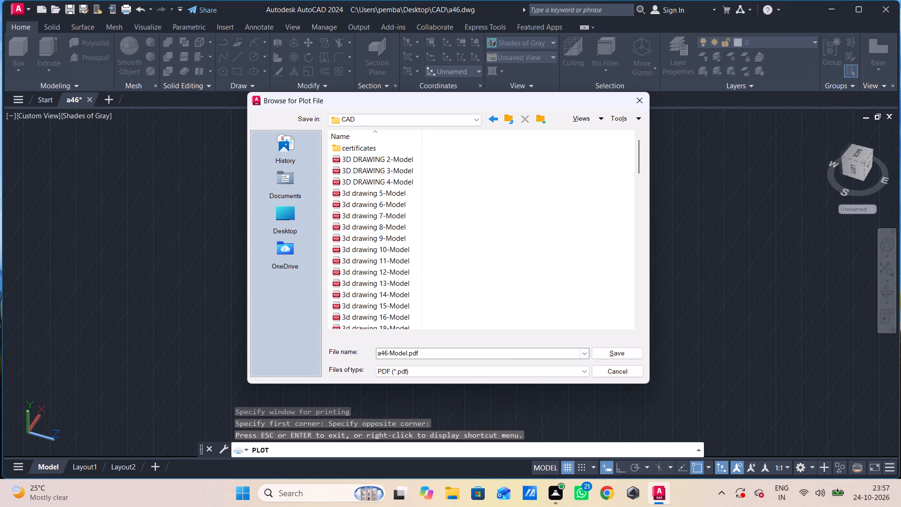
click(612, 351)
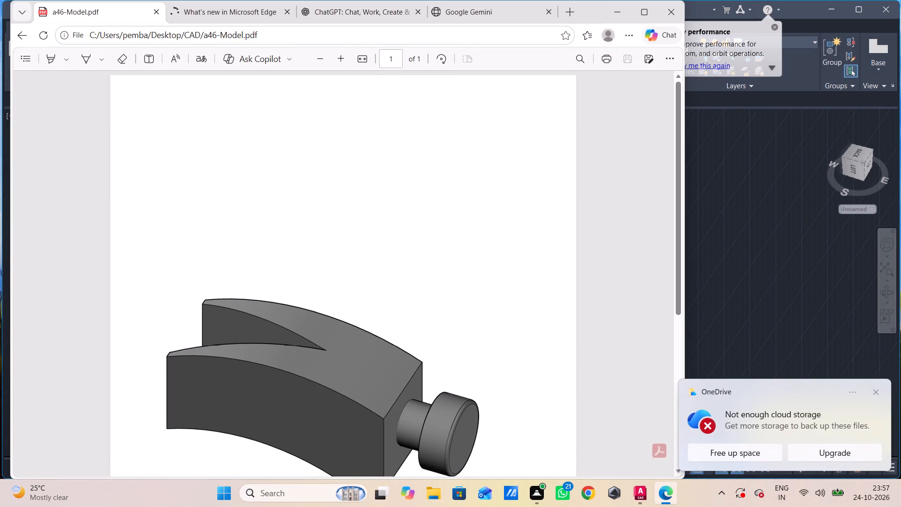
View the plotted PDF in a maximized Microsoft Edge window and close it.
click(644, 11)
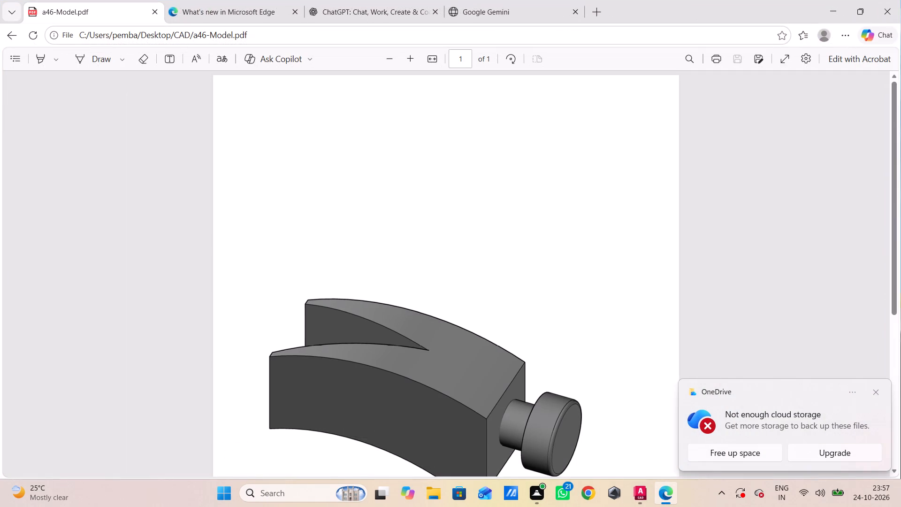
click(879, 8)
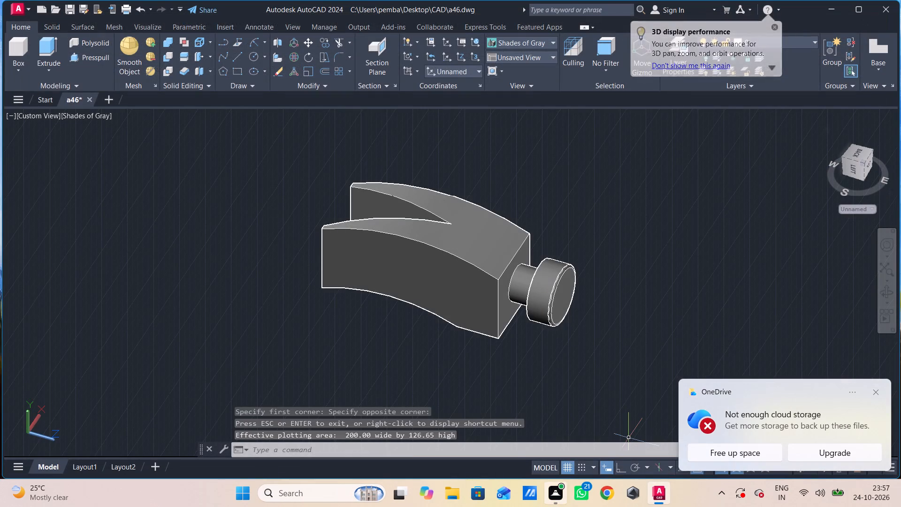